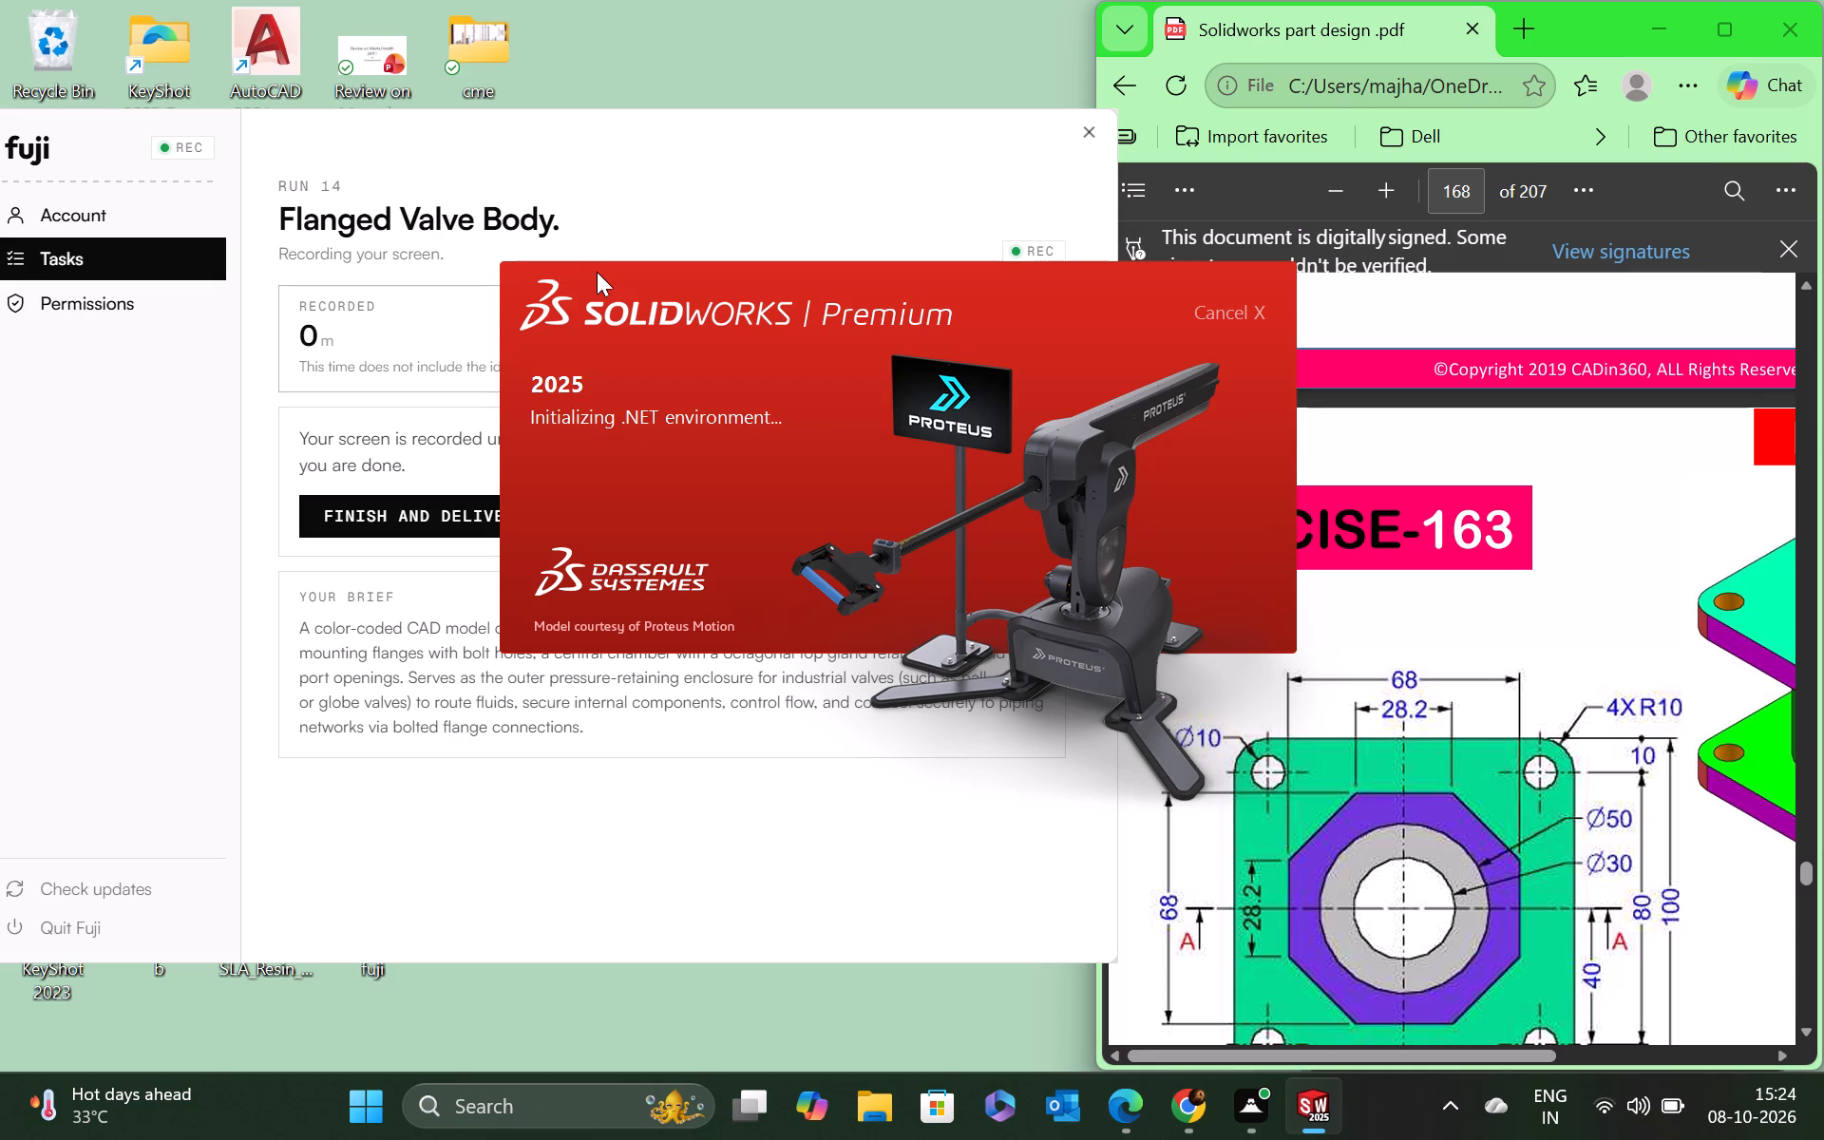
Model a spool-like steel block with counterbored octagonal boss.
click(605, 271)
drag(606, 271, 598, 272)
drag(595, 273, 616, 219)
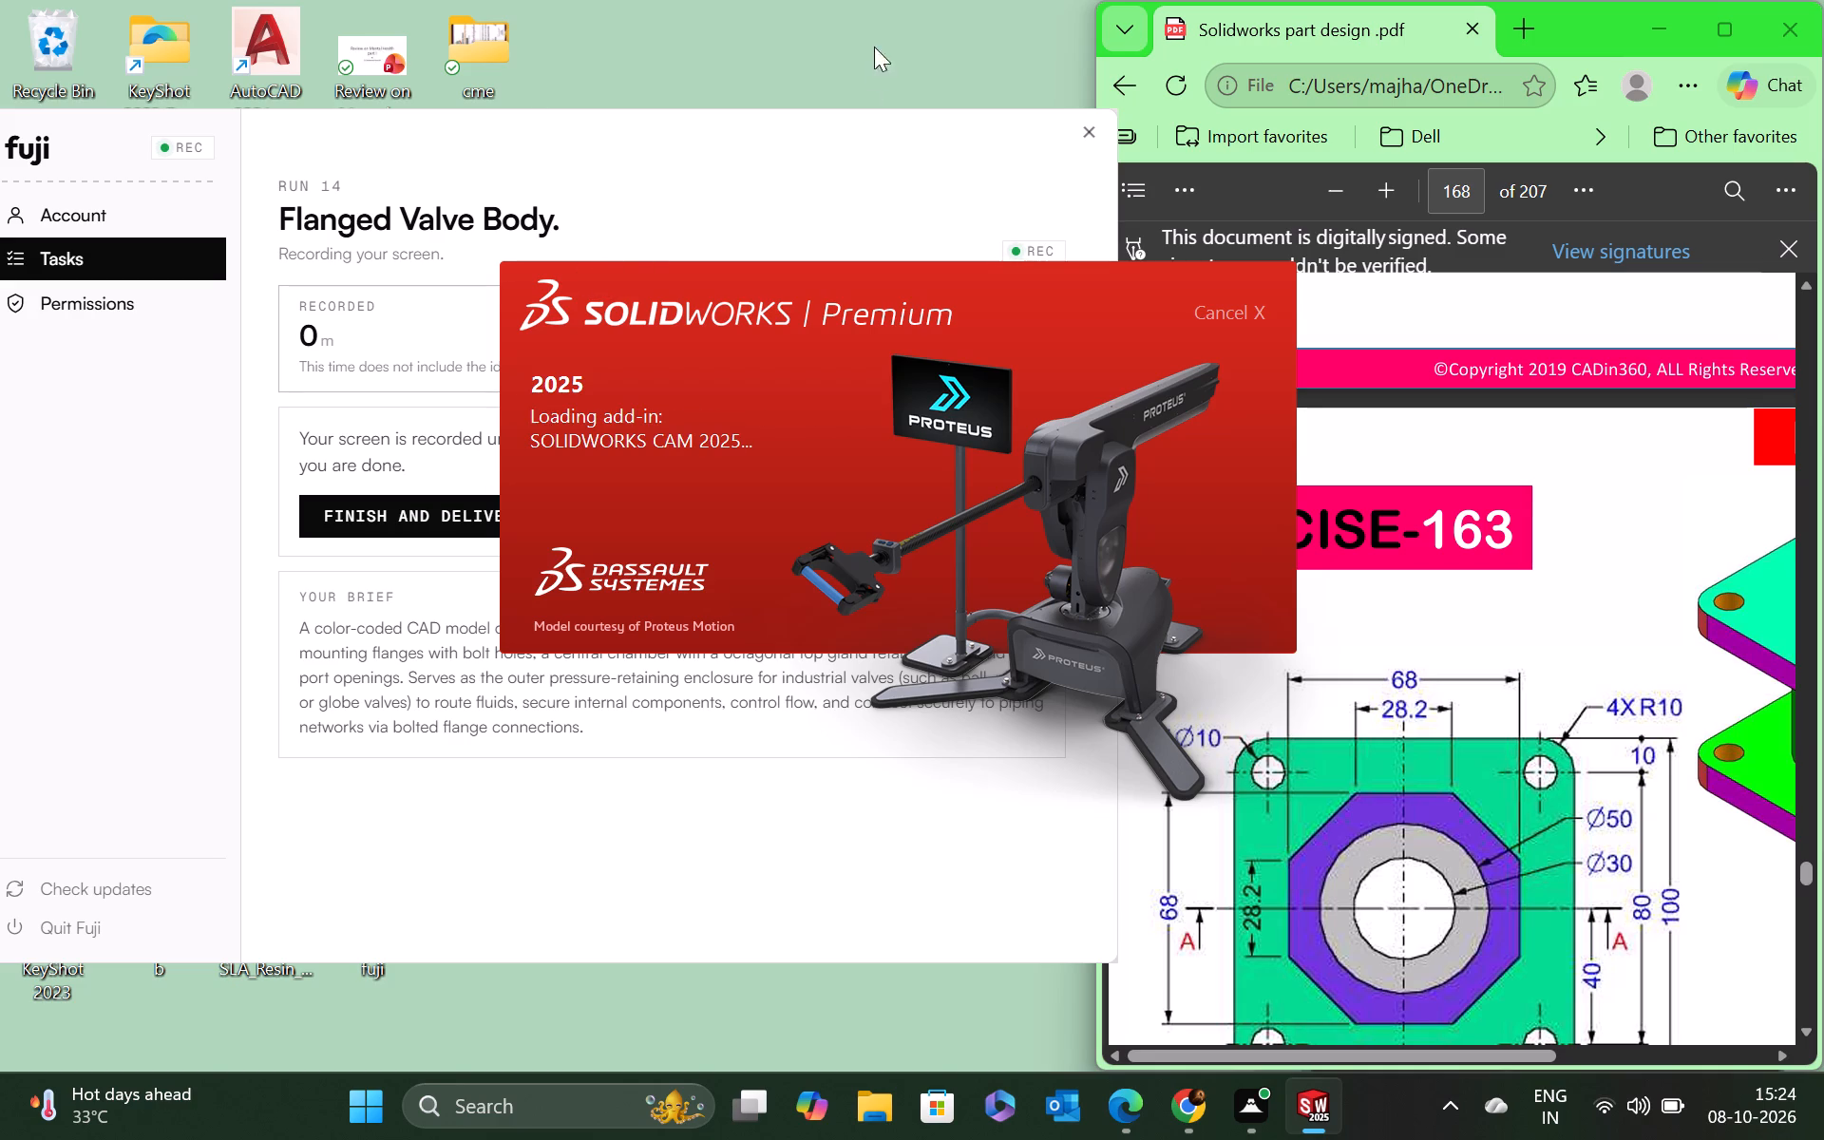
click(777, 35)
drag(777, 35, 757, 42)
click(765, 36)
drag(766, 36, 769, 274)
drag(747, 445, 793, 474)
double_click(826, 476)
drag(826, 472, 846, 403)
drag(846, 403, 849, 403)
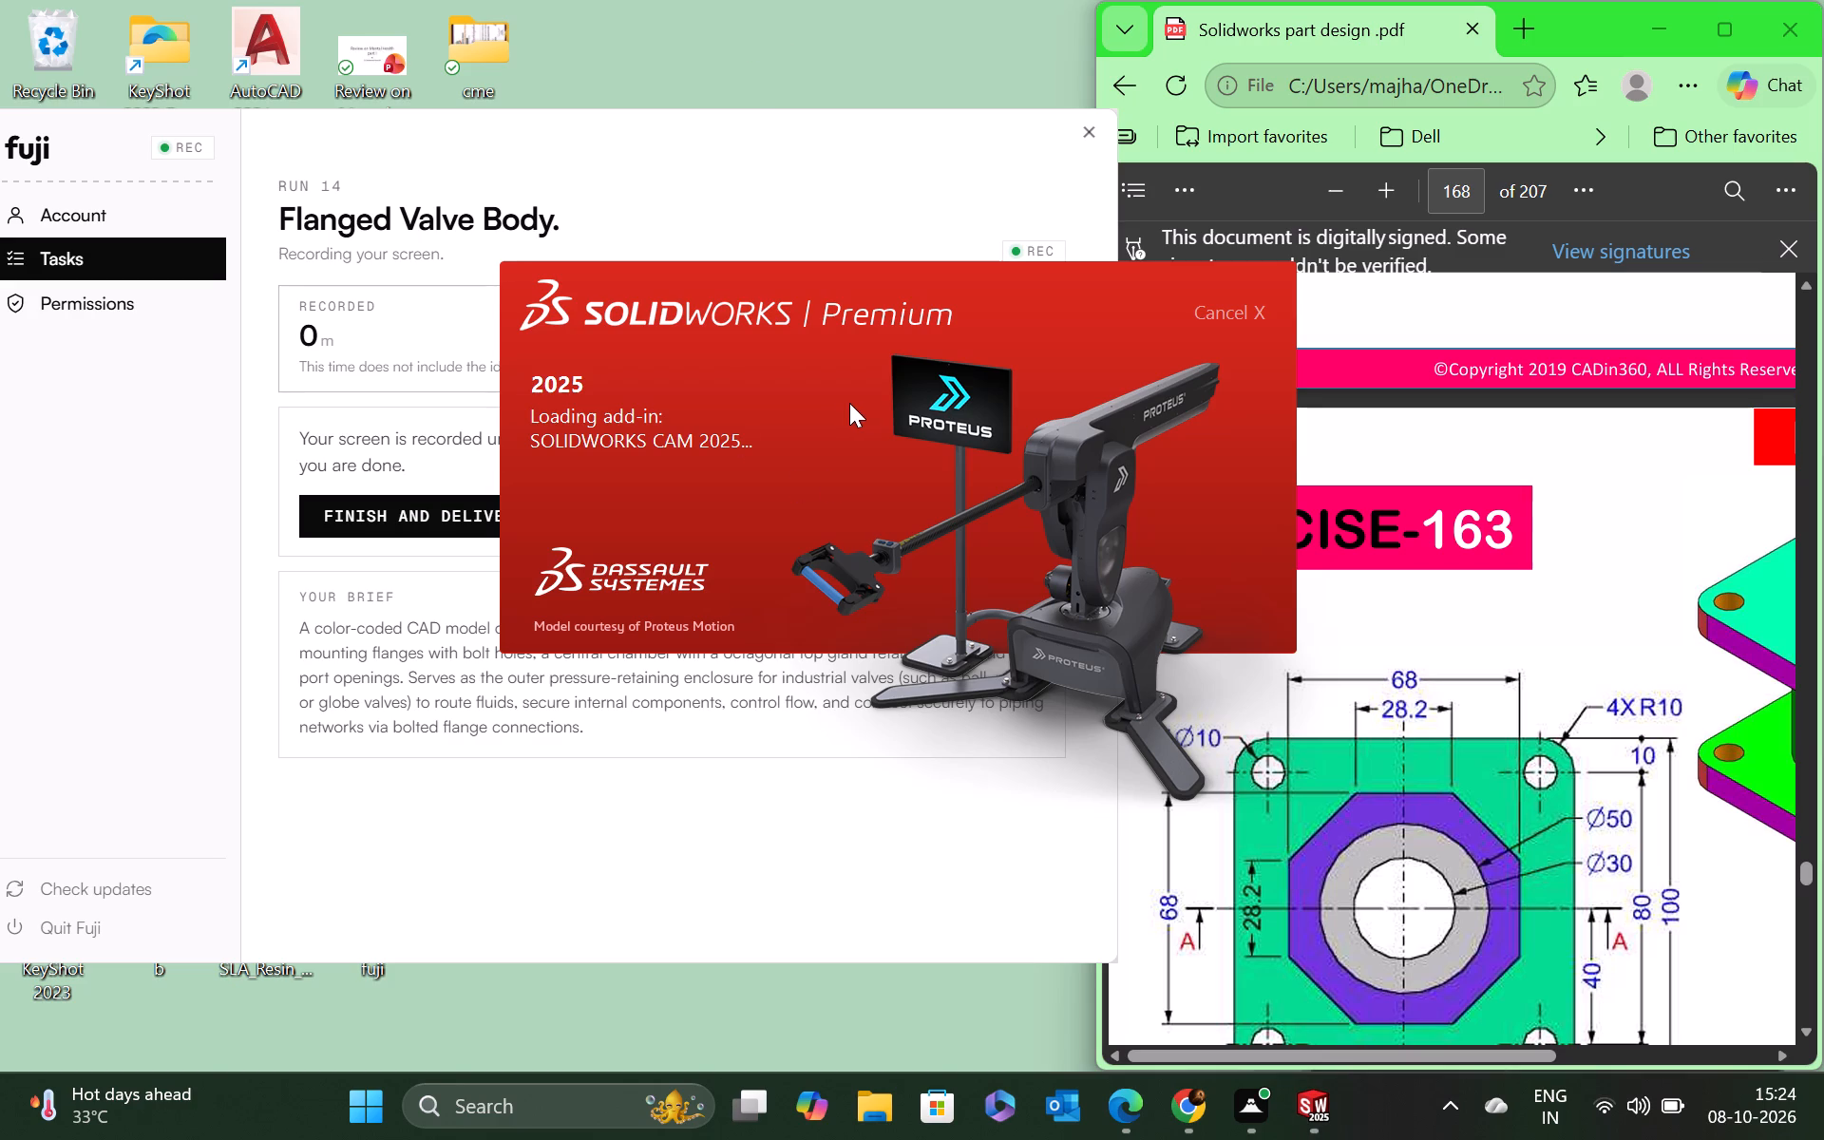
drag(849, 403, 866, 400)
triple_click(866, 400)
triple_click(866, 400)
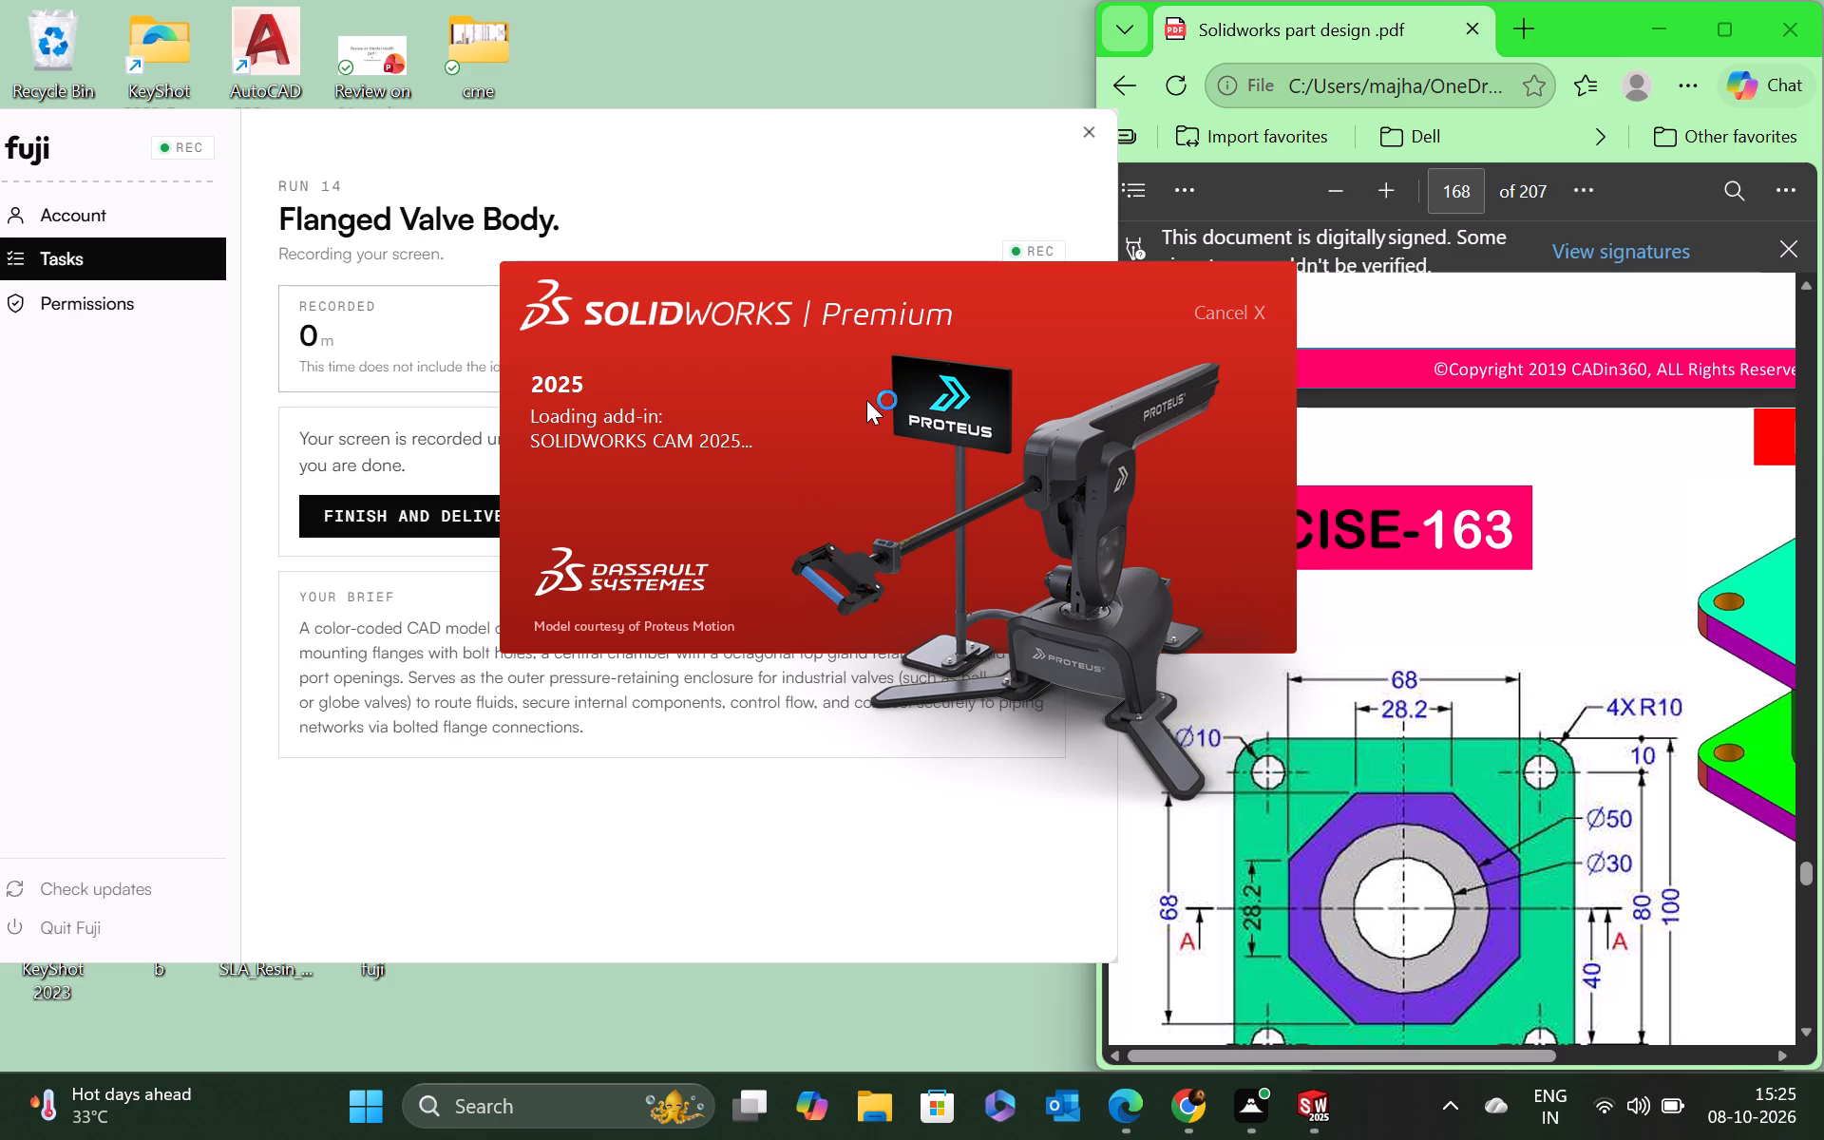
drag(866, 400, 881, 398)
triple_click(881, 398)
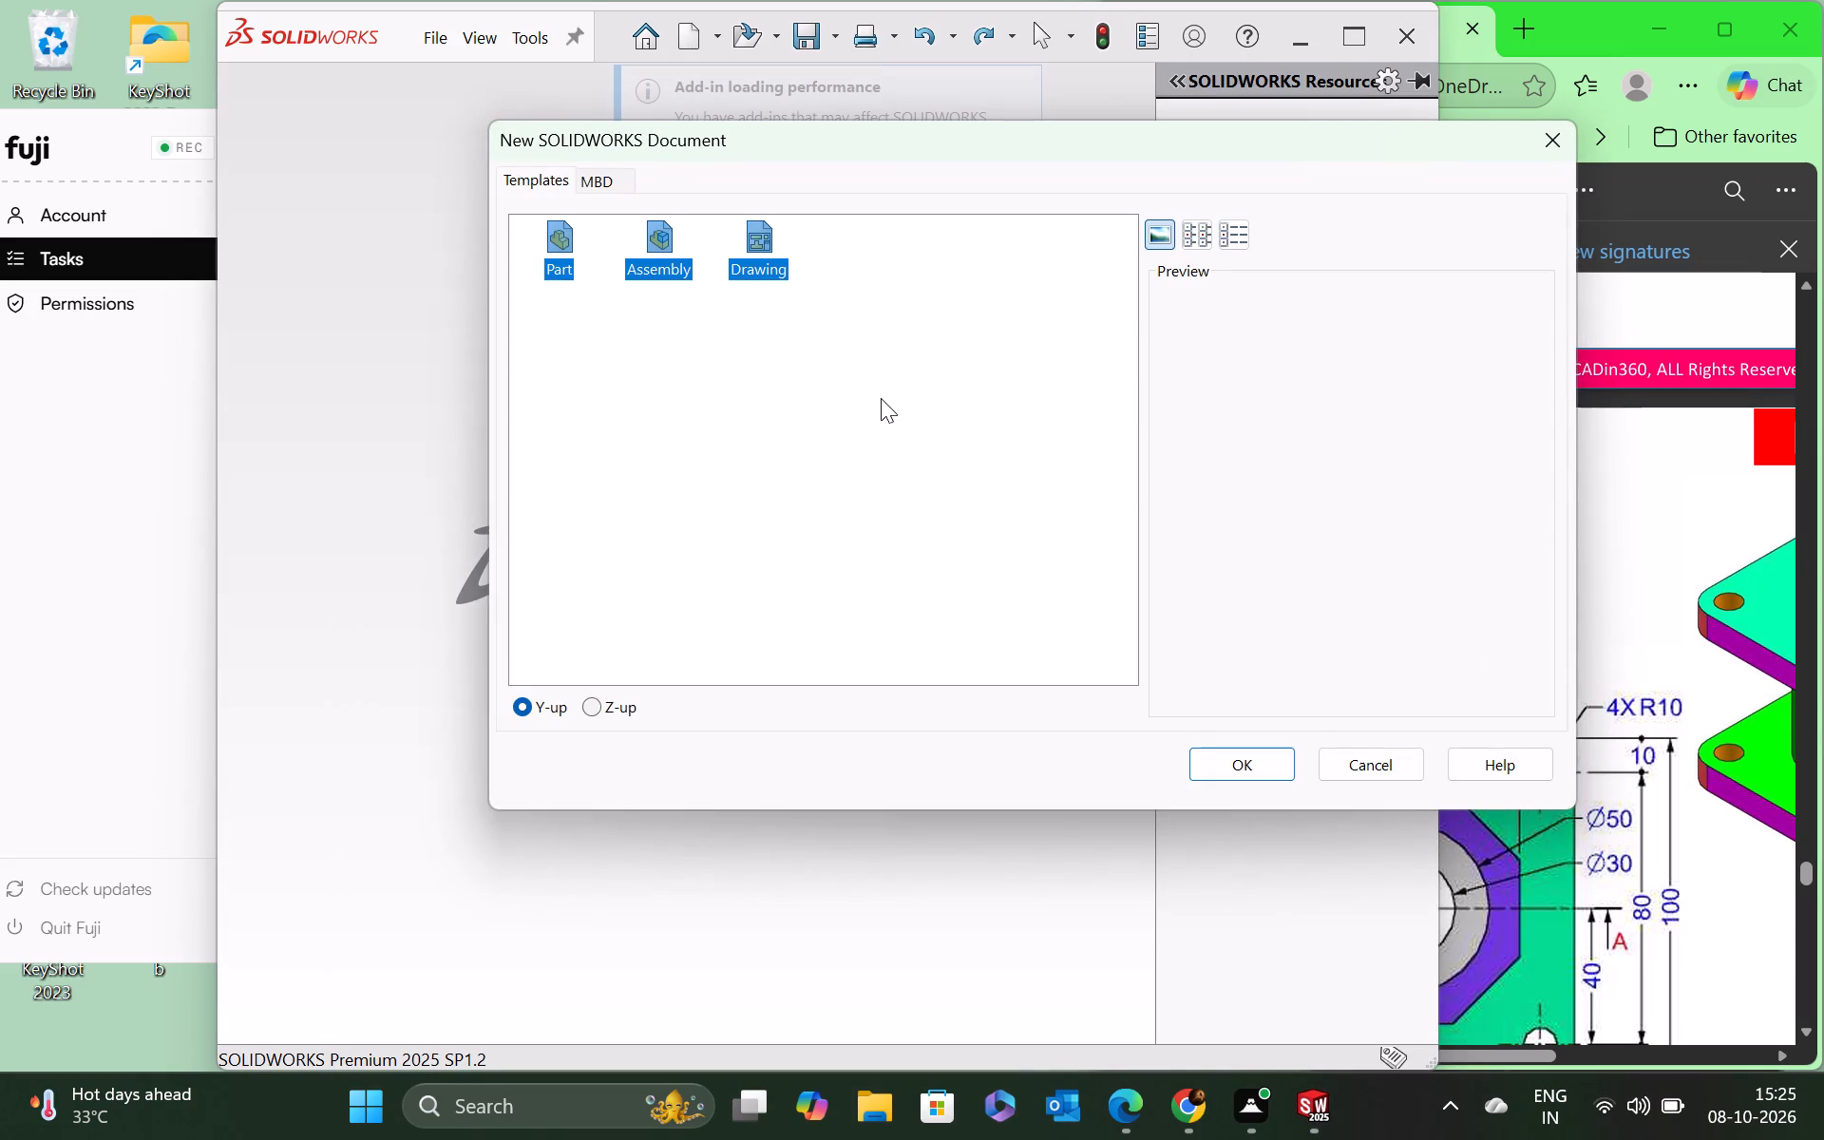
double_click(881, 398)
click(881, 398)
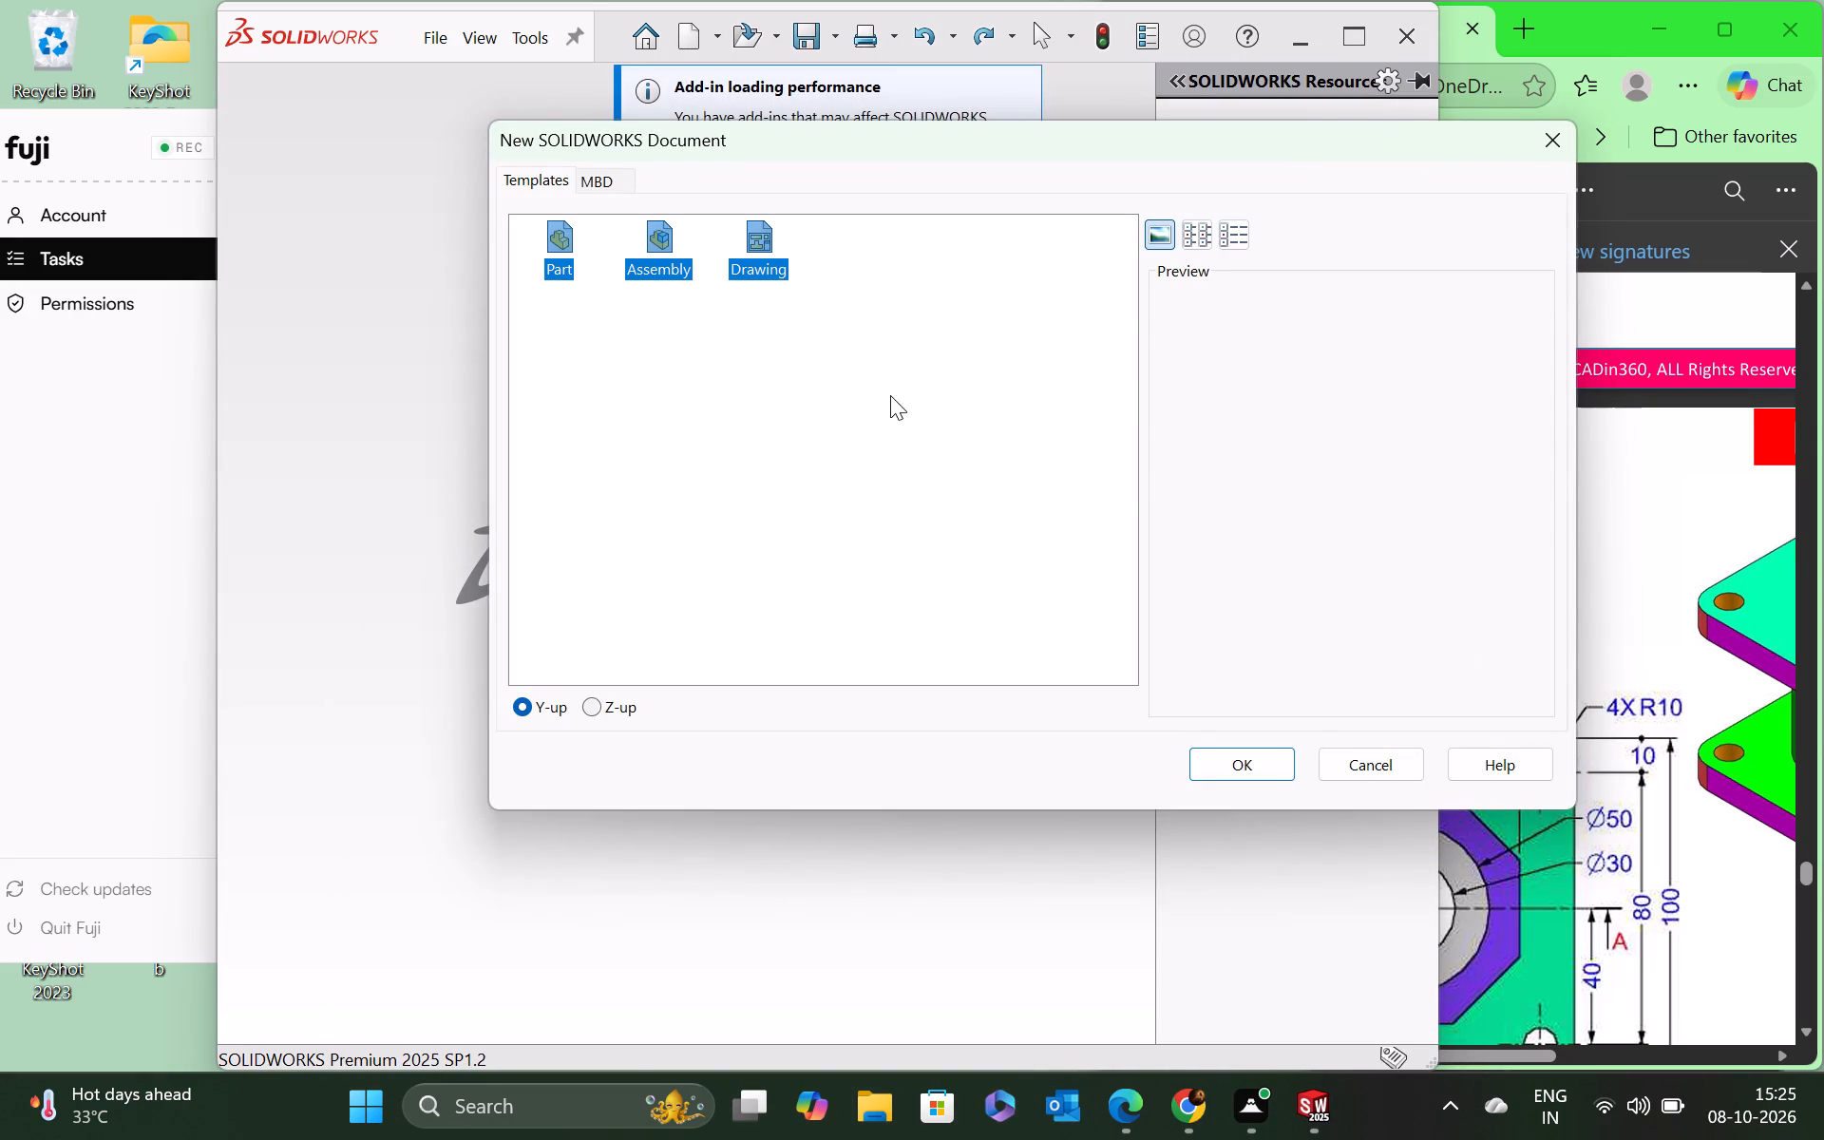
Create a new part document from the Part template.
click(901, 392)
click(558, 236)
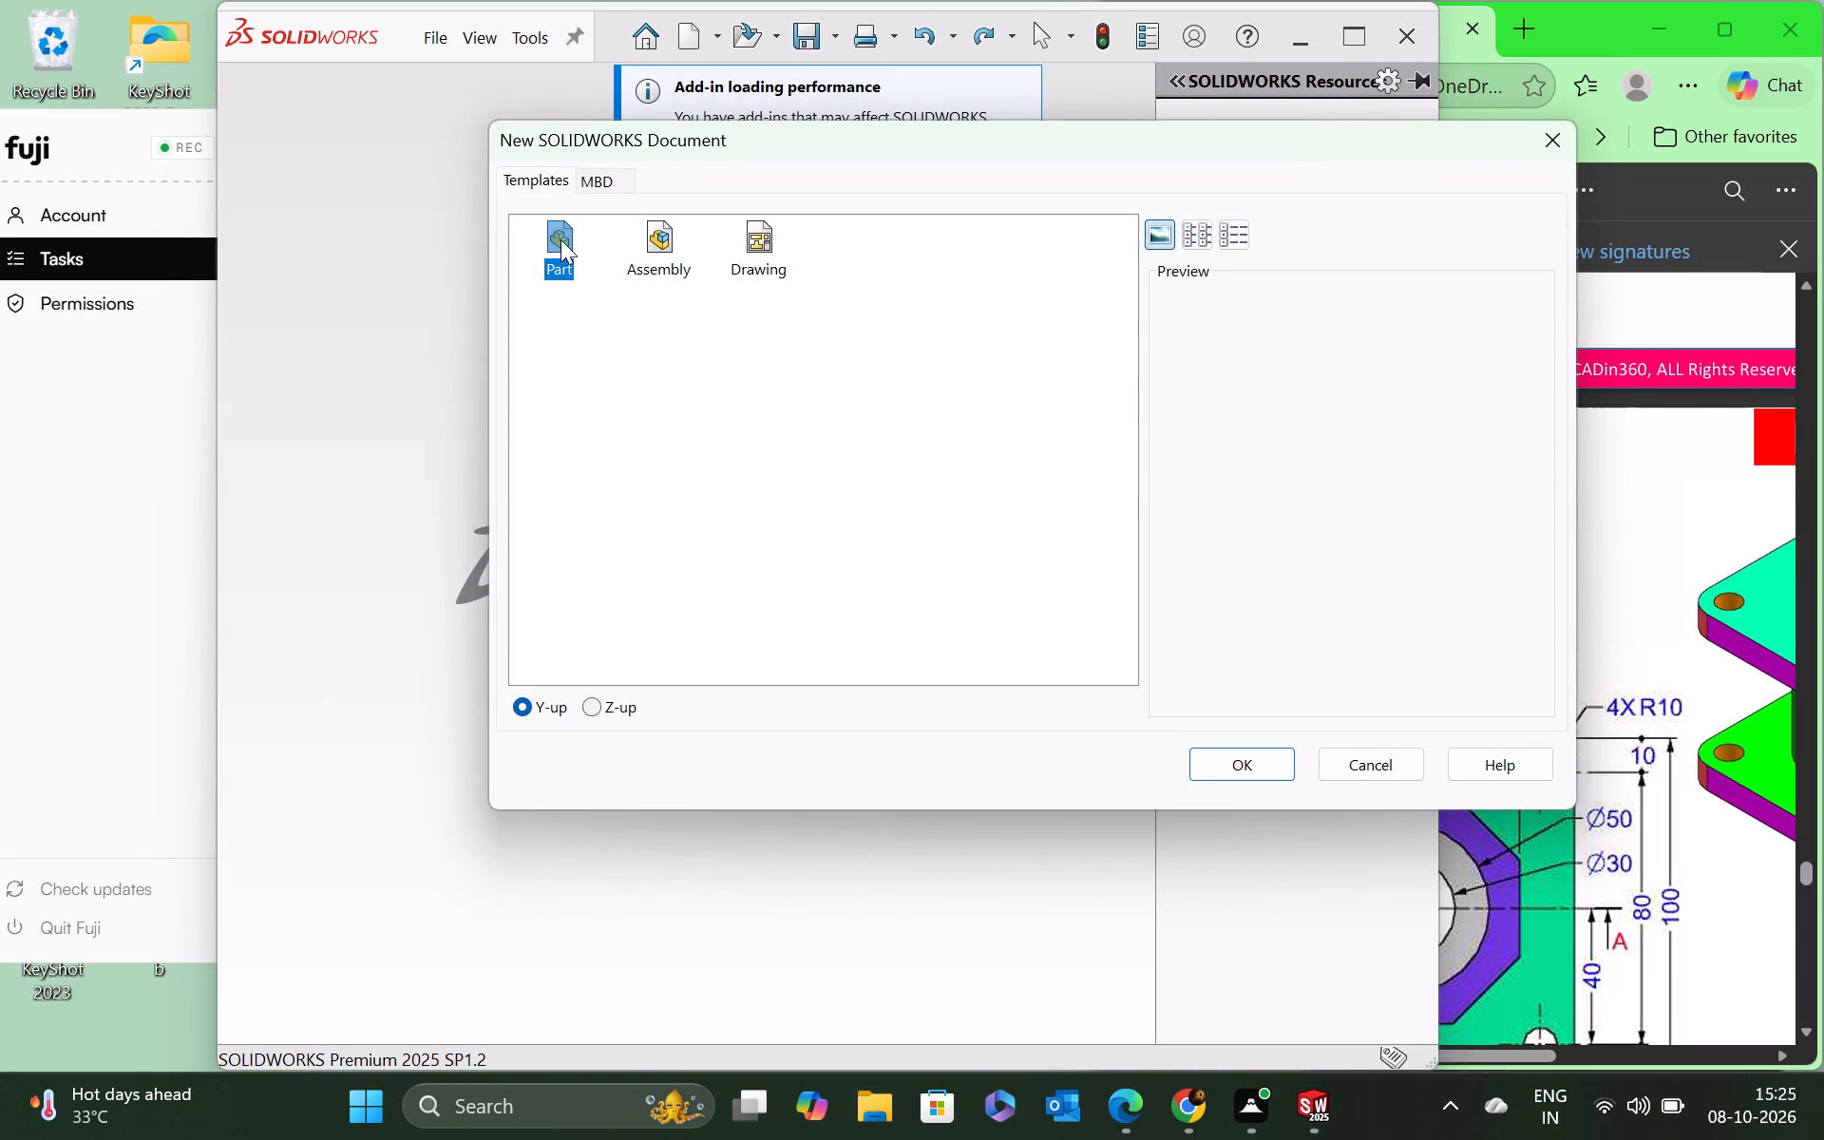
click(560, 239)
click(1250, 768)
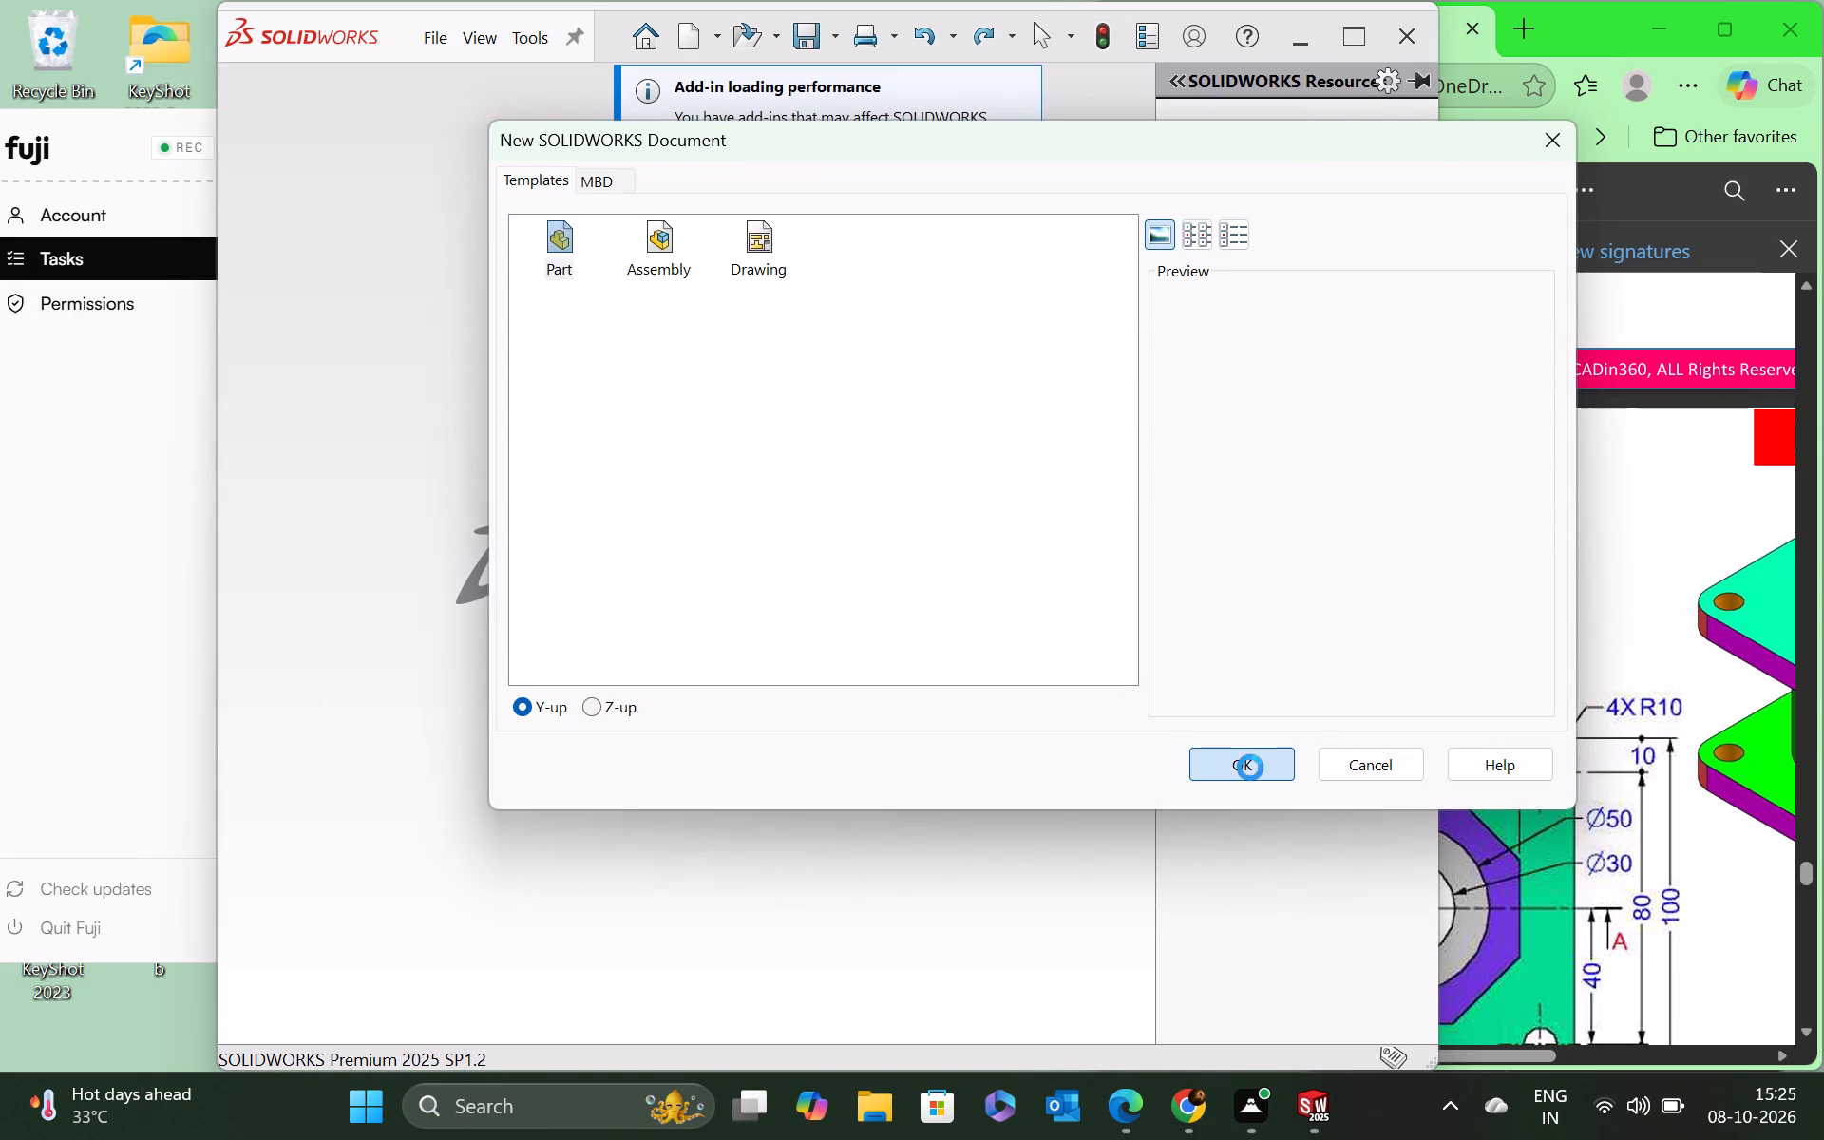
click(1259, 777)
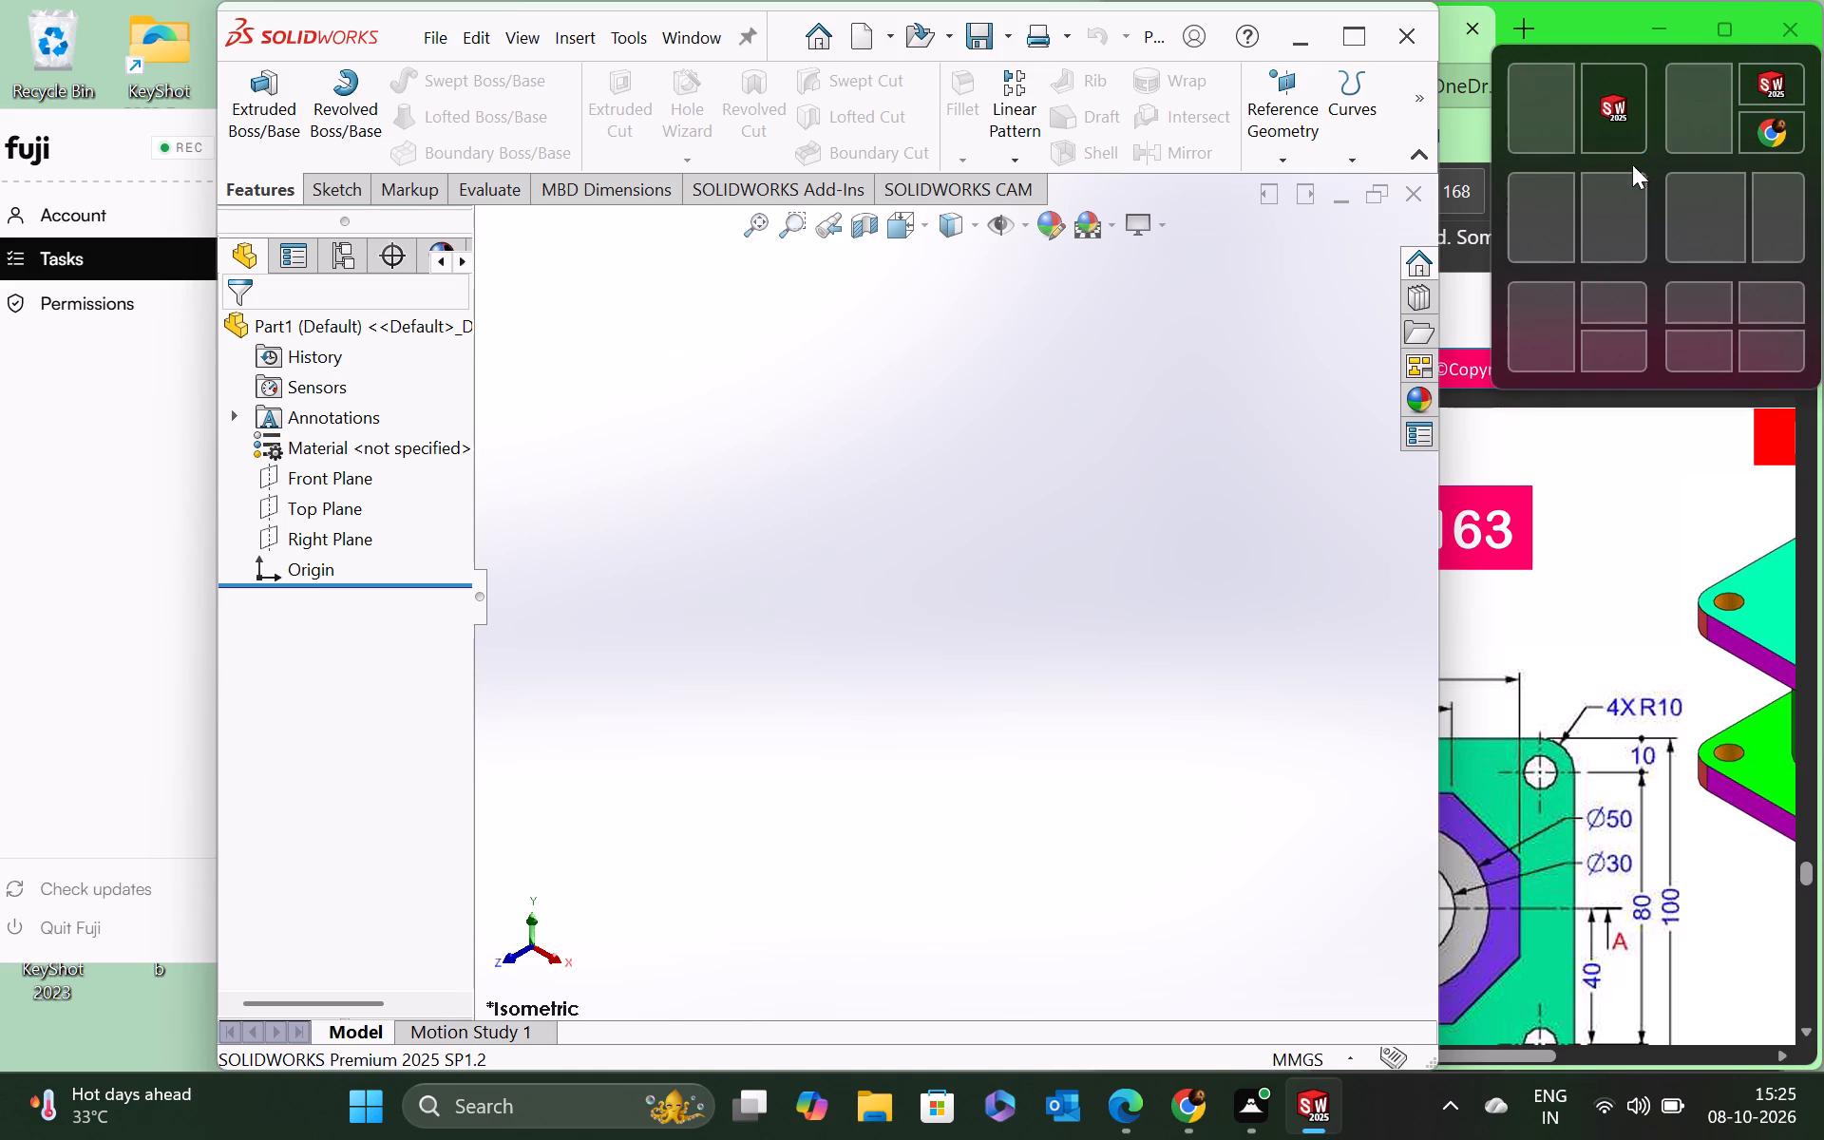
Tile the SOLIDWORKS window side by side with the PDF drawing.
click(1769, 192)
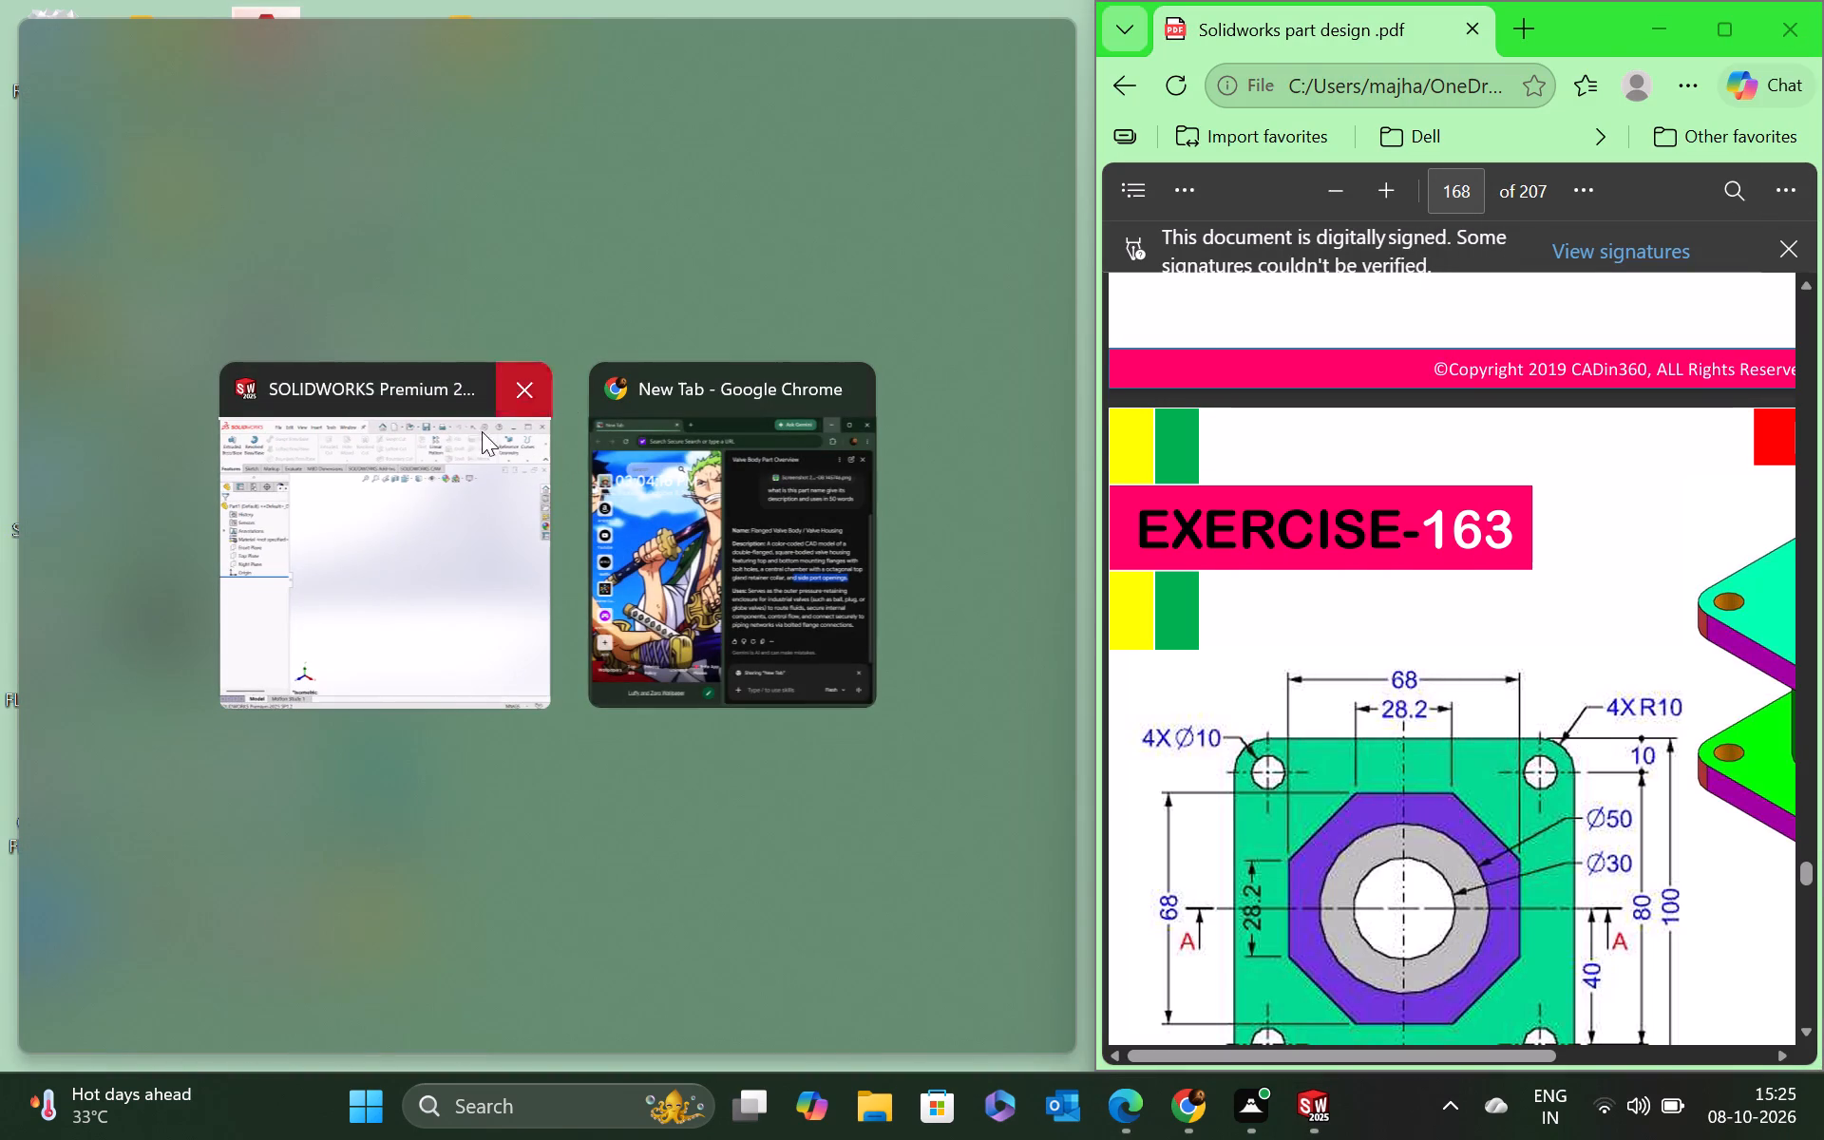
click(414, 568)
Start a sketch on the Top Plane, with all views of the Exercise 163 PDF drawing framed for reference.
click(100, 186)
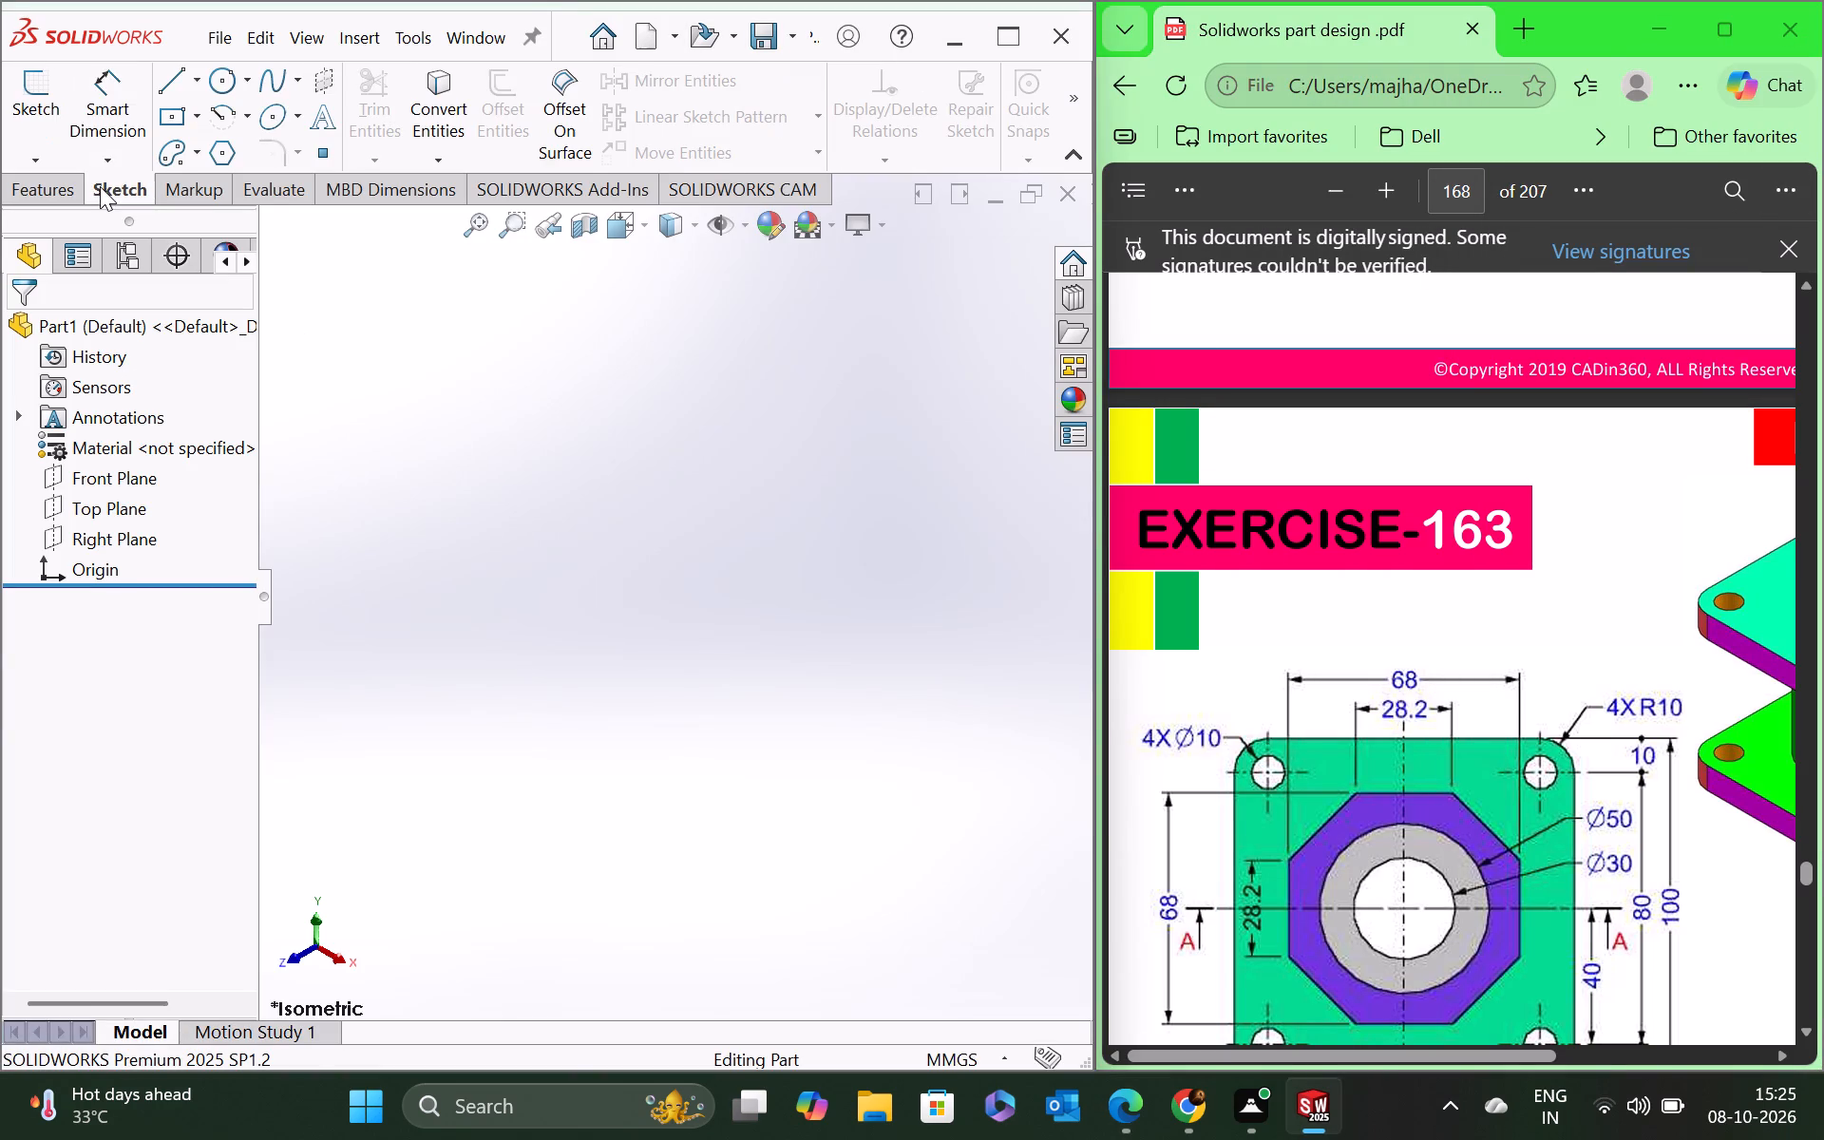
click(36, 80)
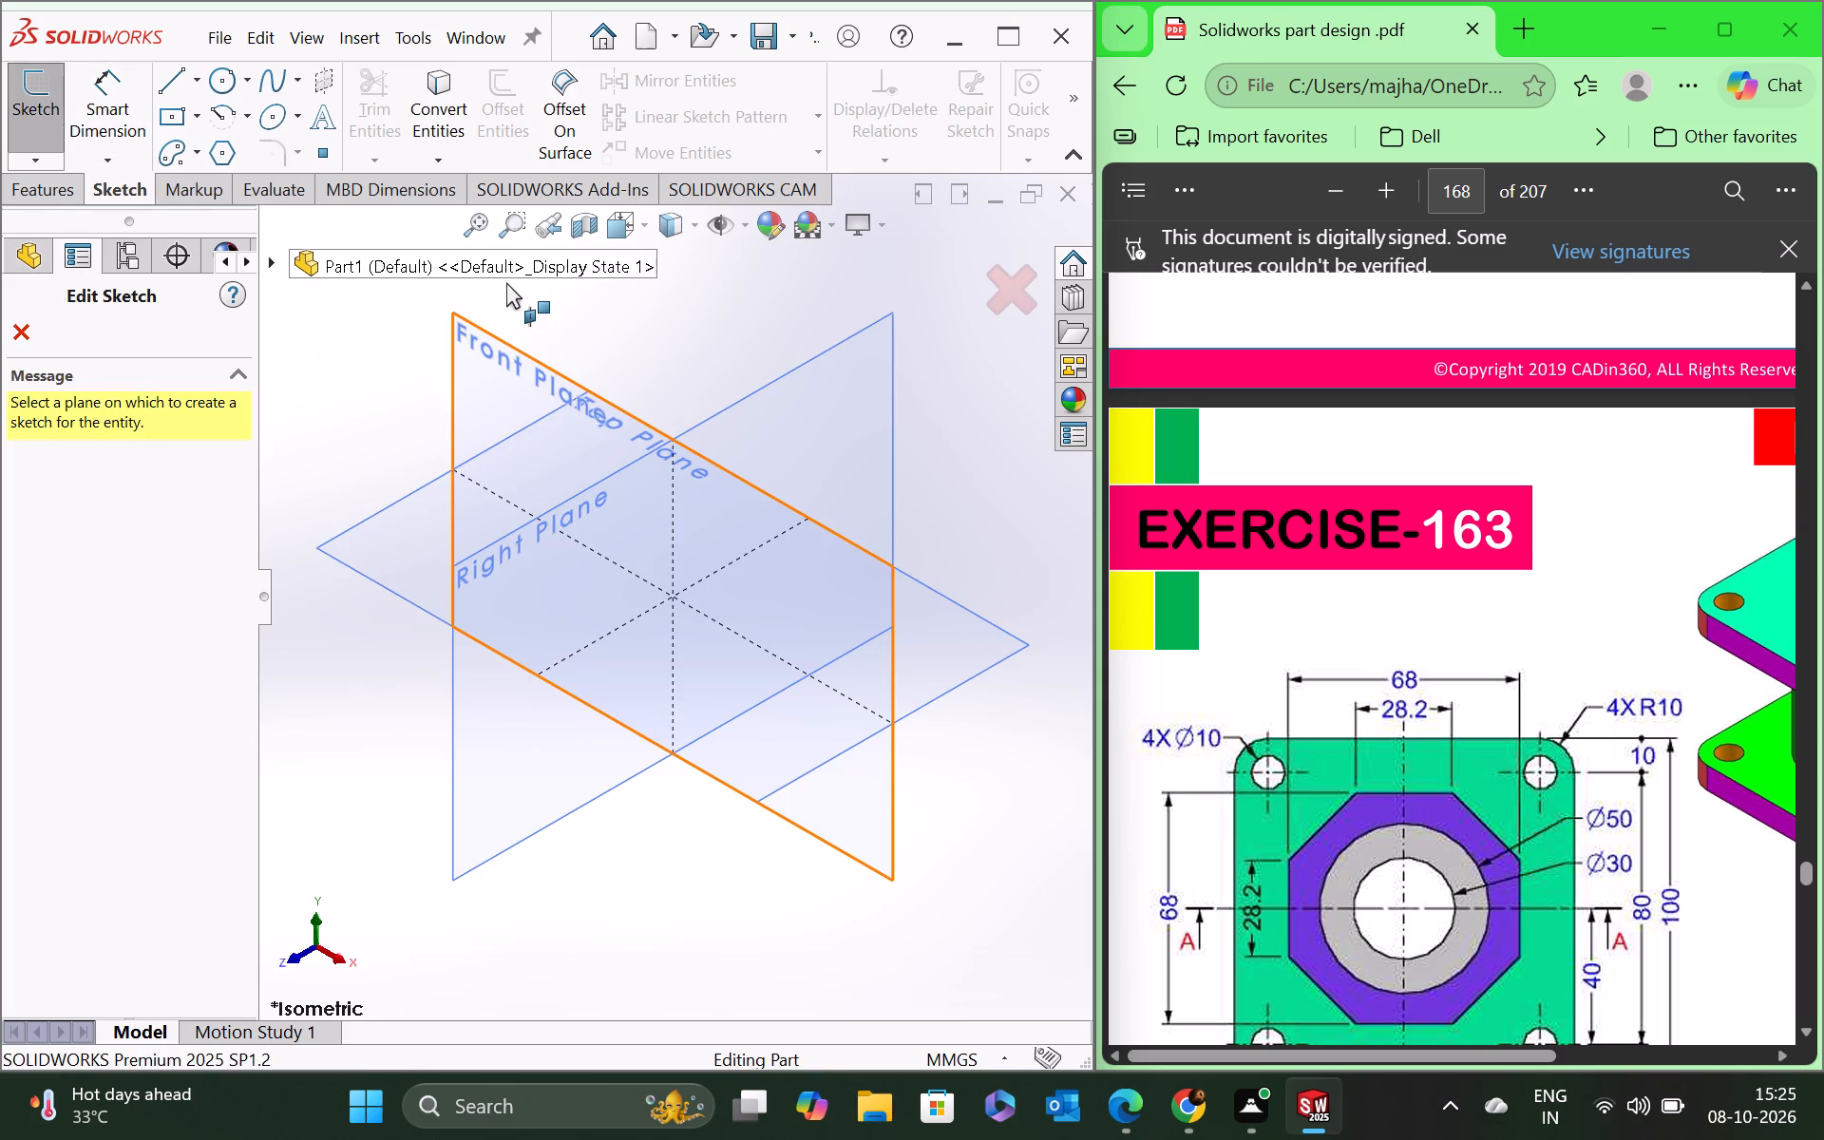
scroll(1373, 598, down, 4)
scroll(1376, 602, up, 2)
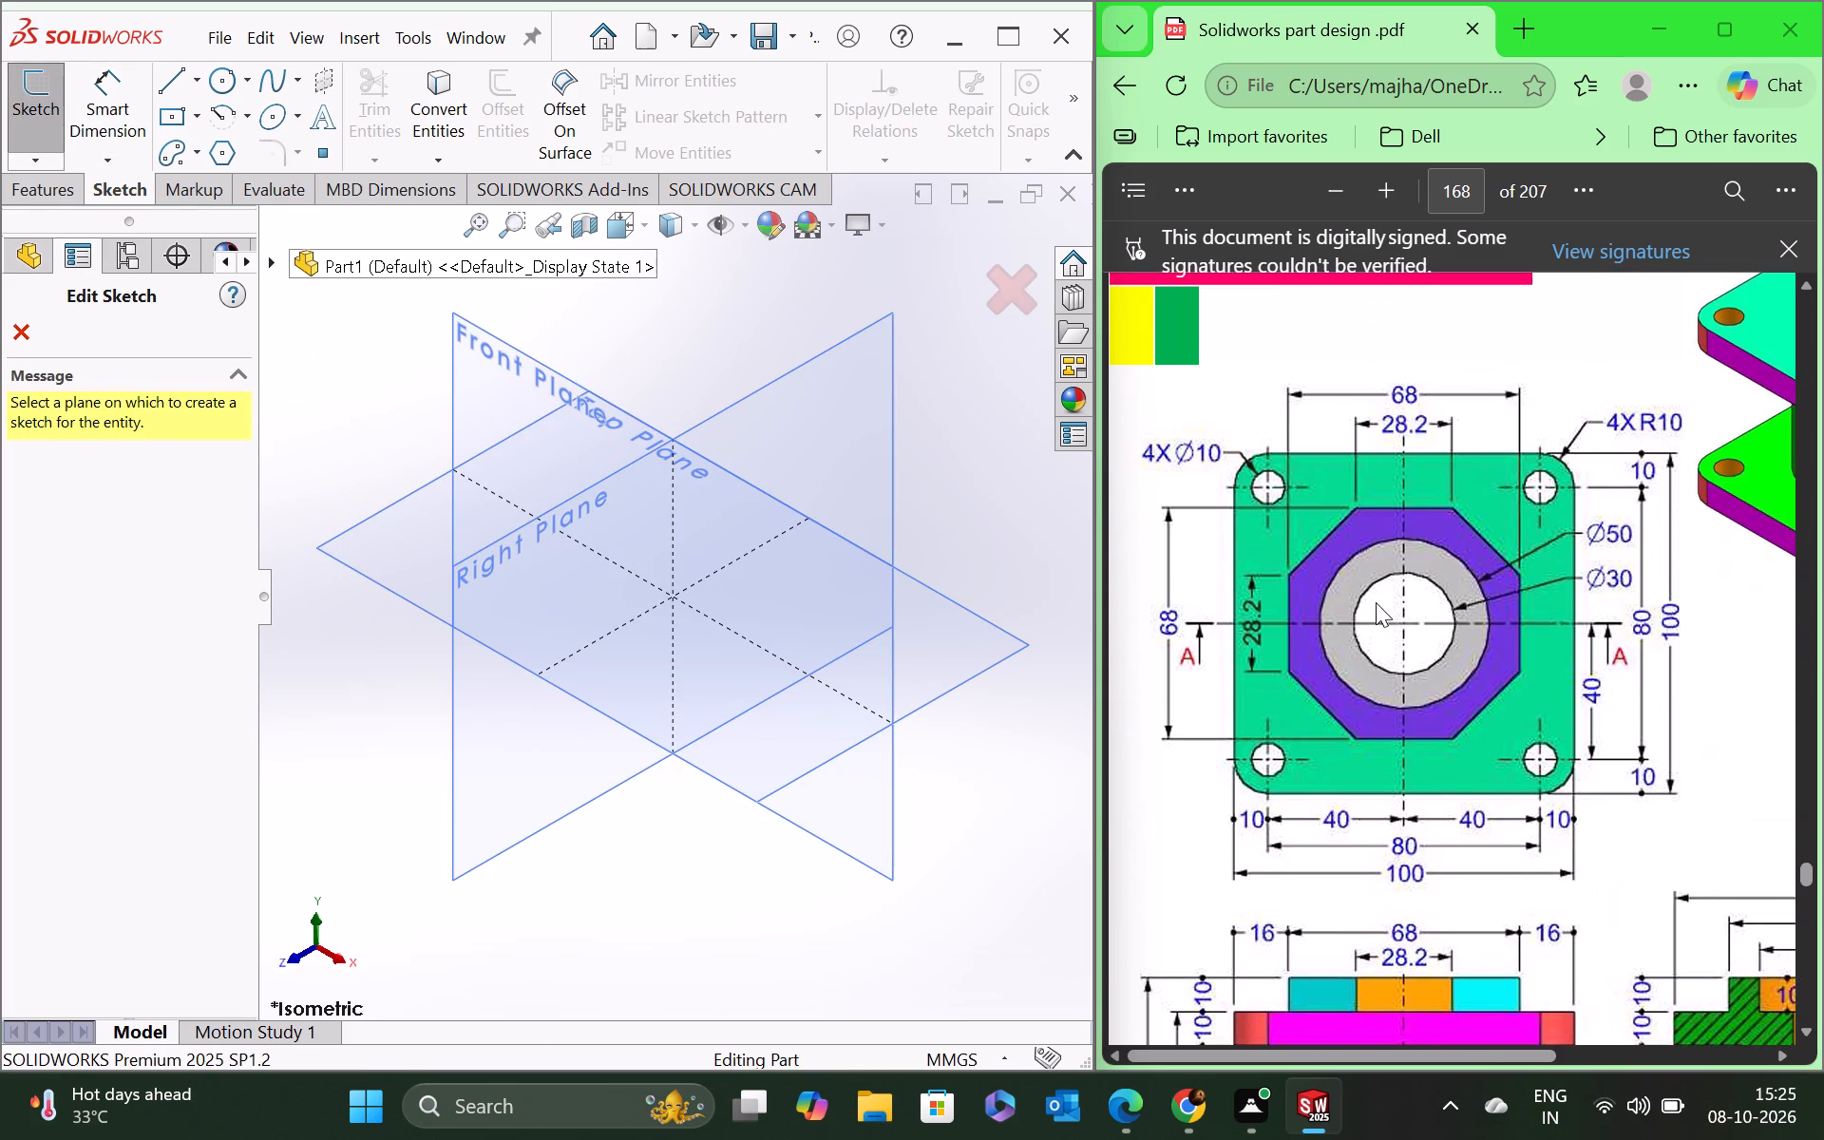
triple_click(1348, 180)
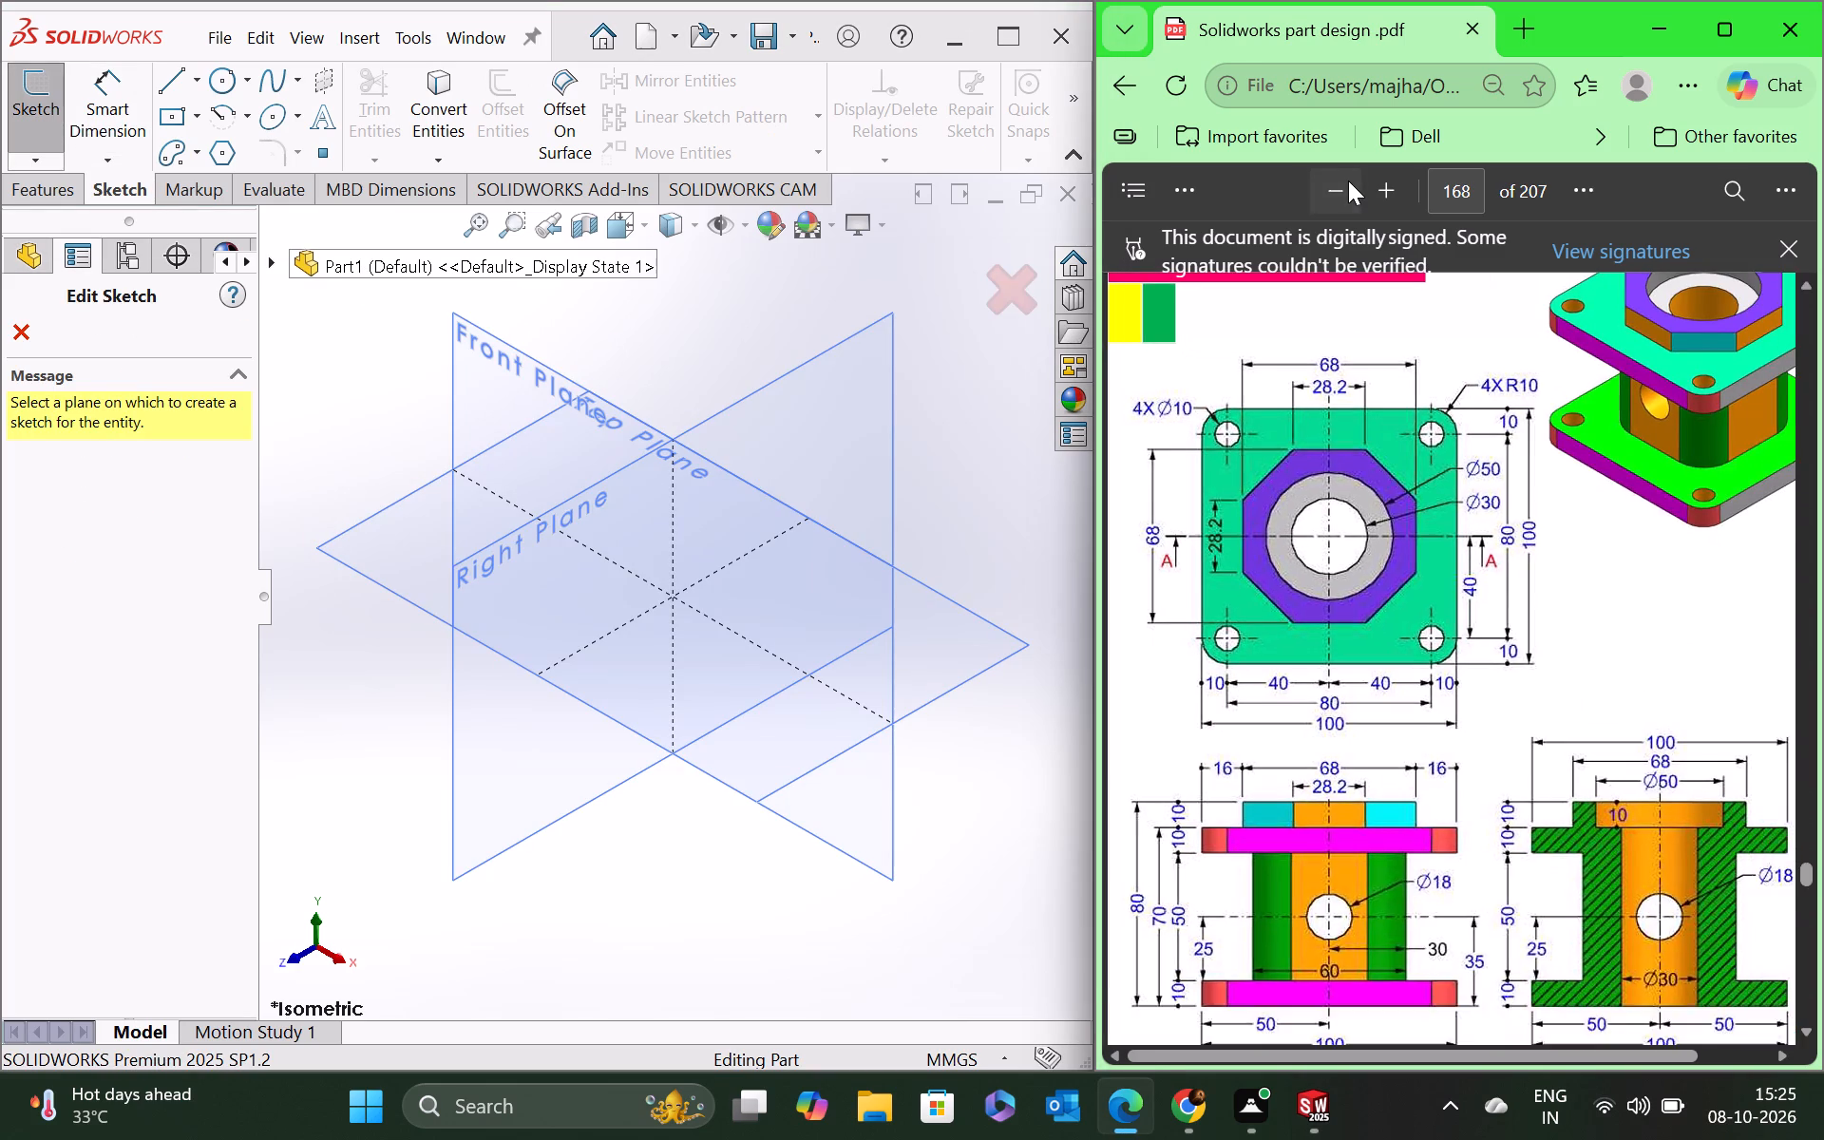
click(1348, 180)
click(1348, 180)
scroll(1434, 512, up, 1)
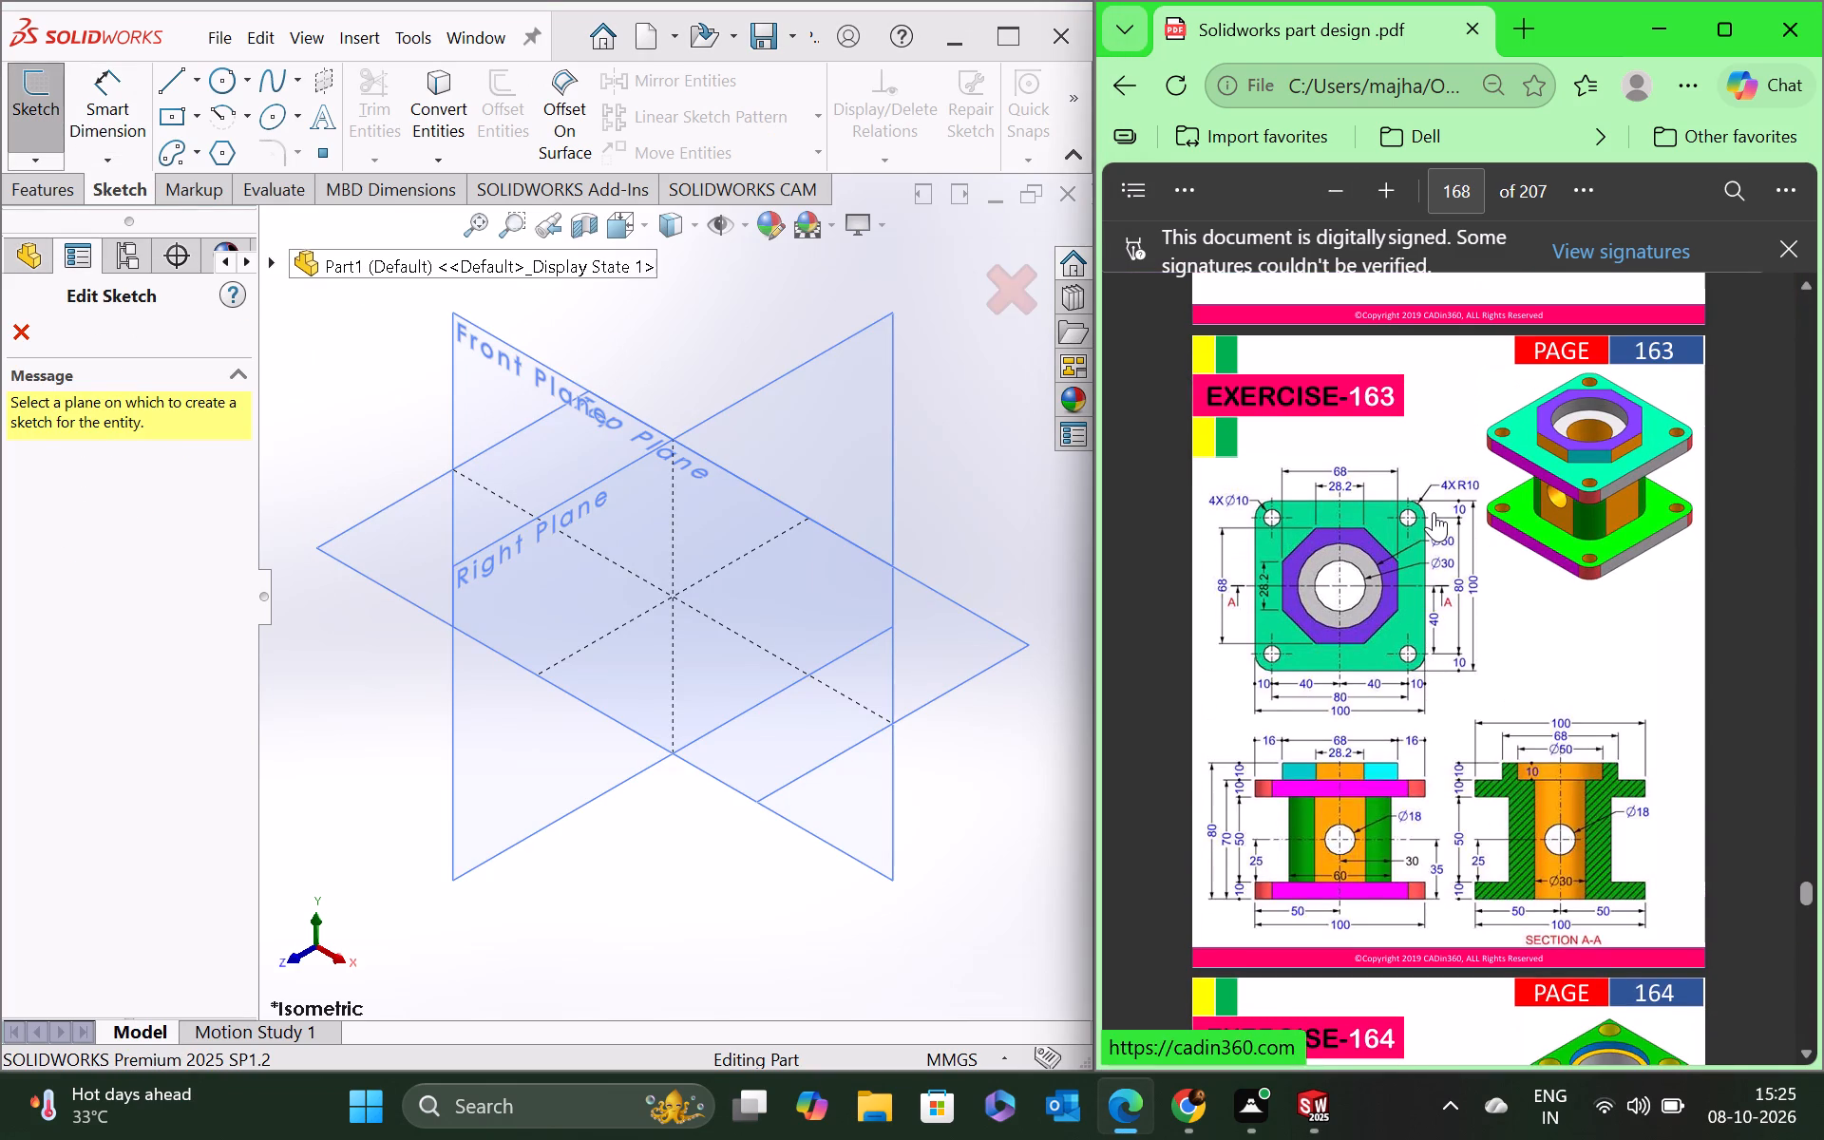
click(1375, 180)
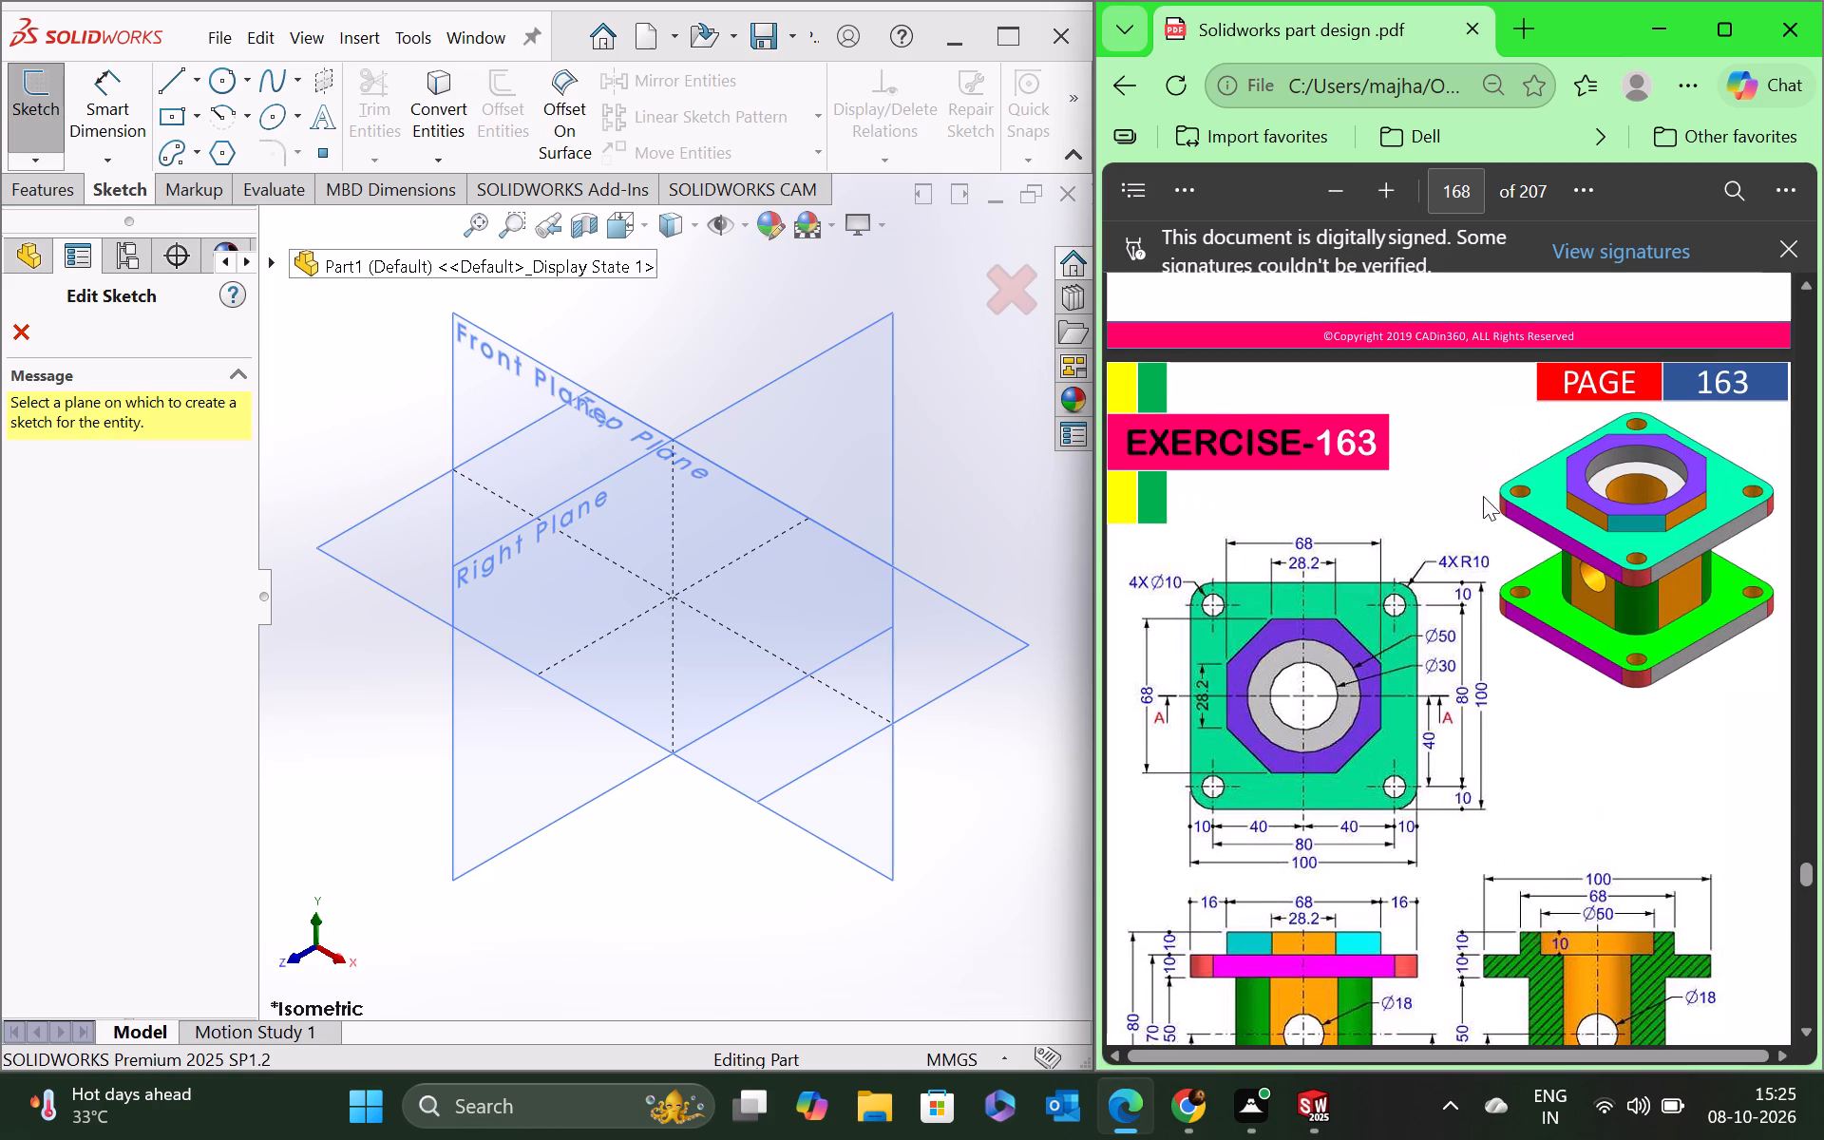
scroll(1484, 511, down, 1)
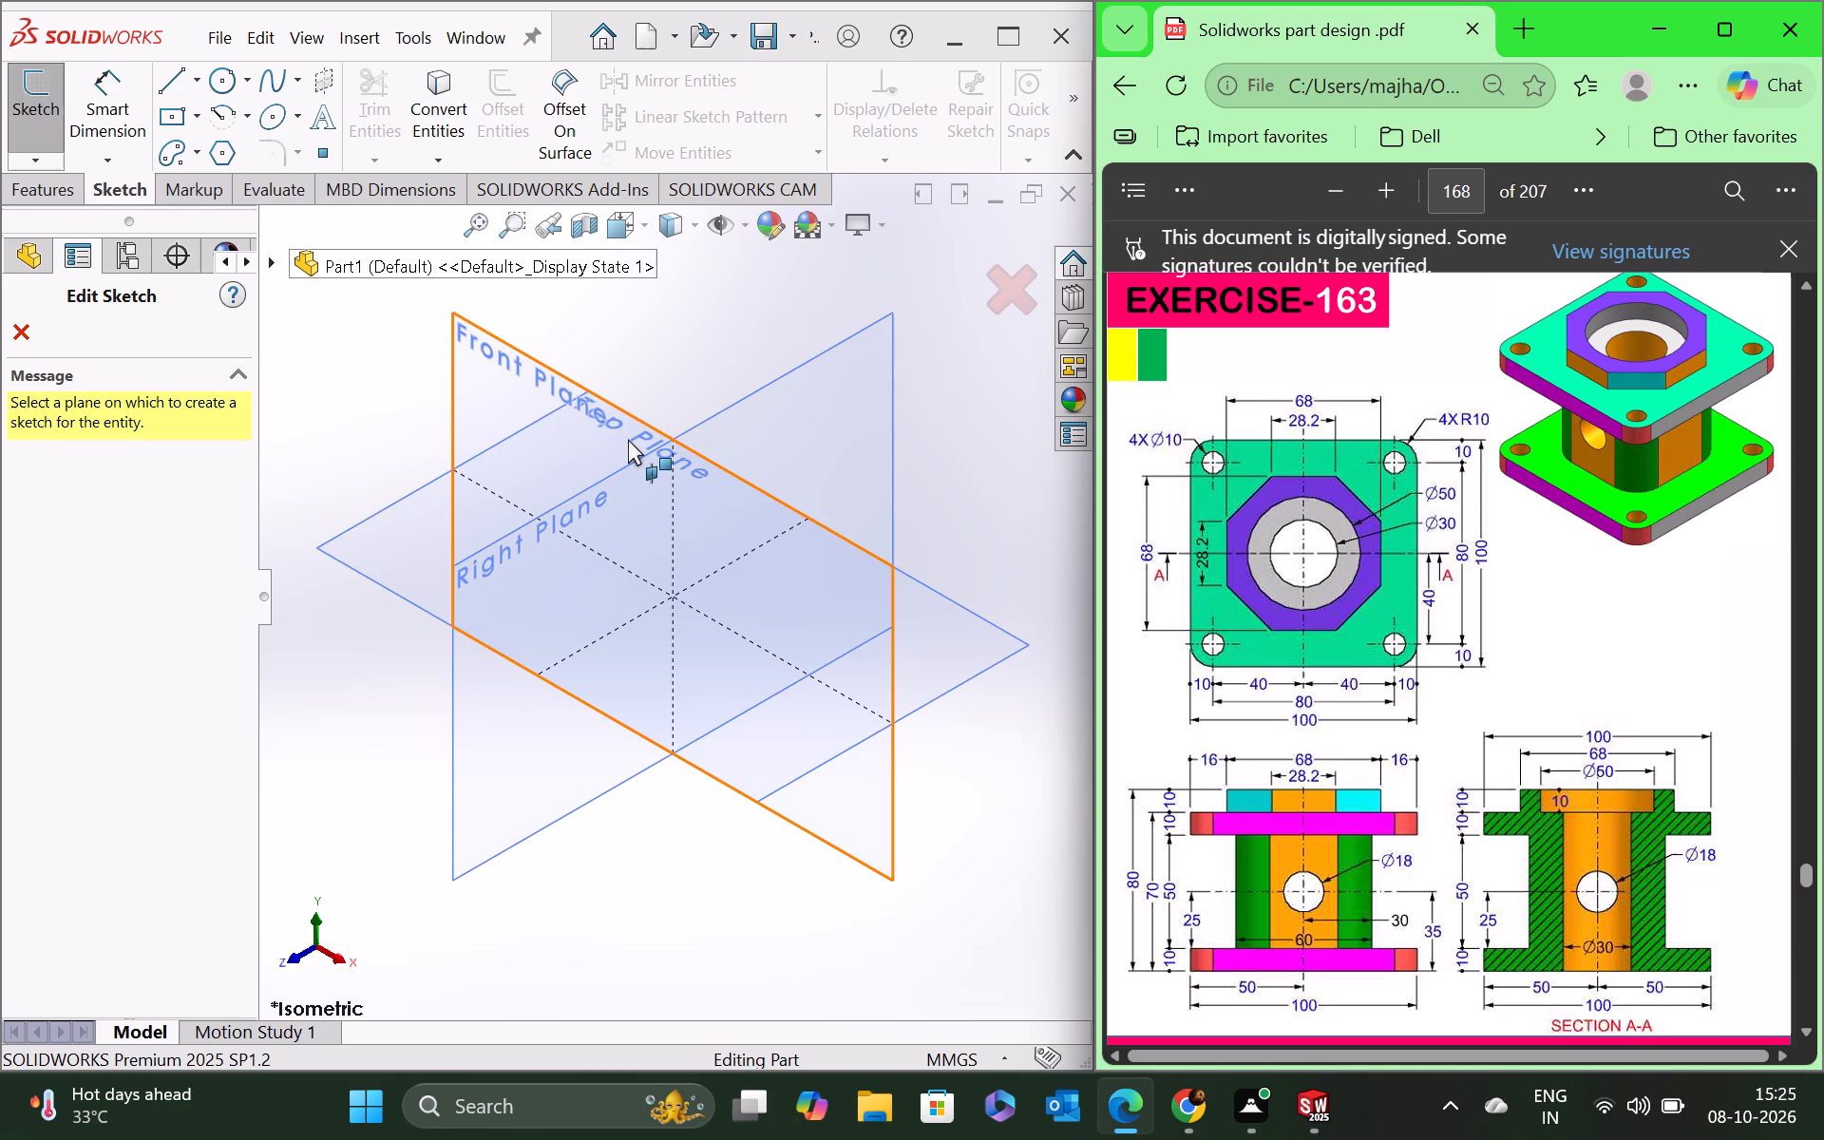
click(399, 537)
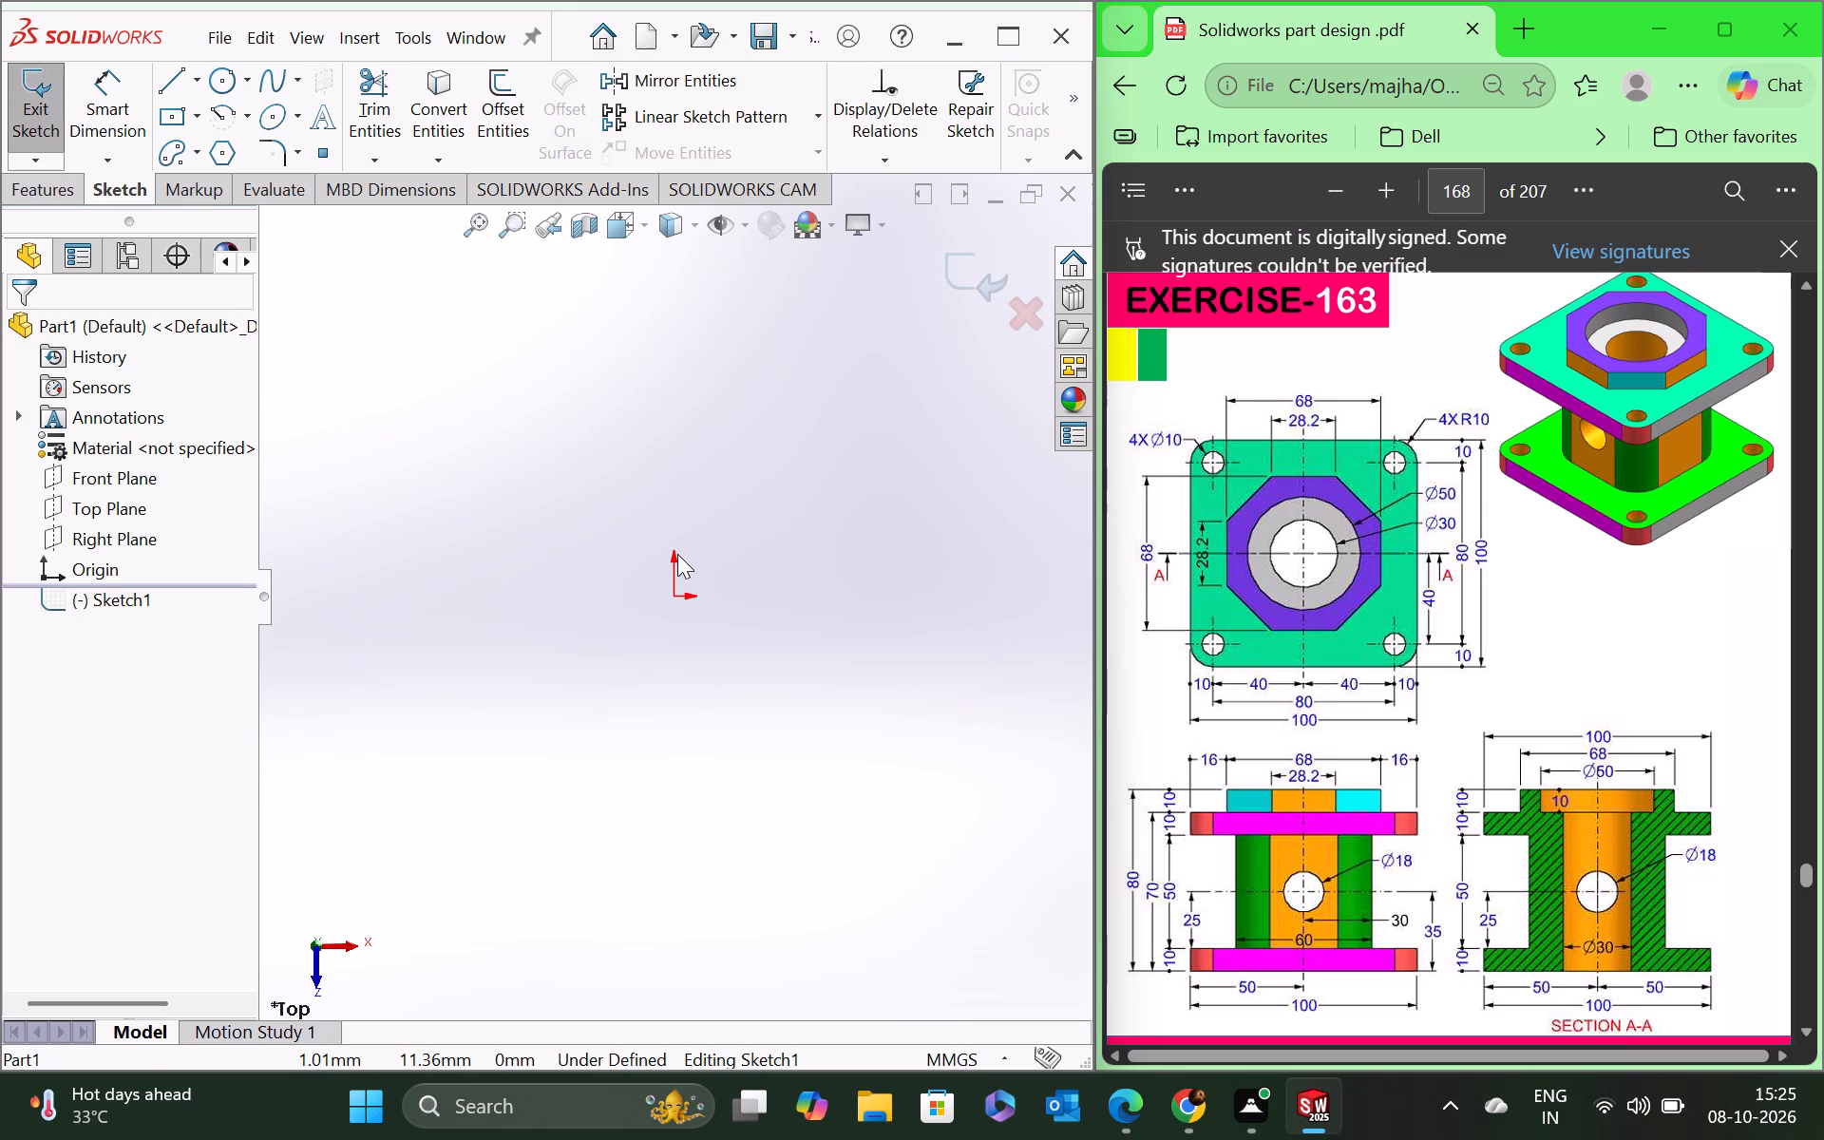
Sketch a center rectangle about 90 by 76 mm, centred on the origin.
click(176, 109)
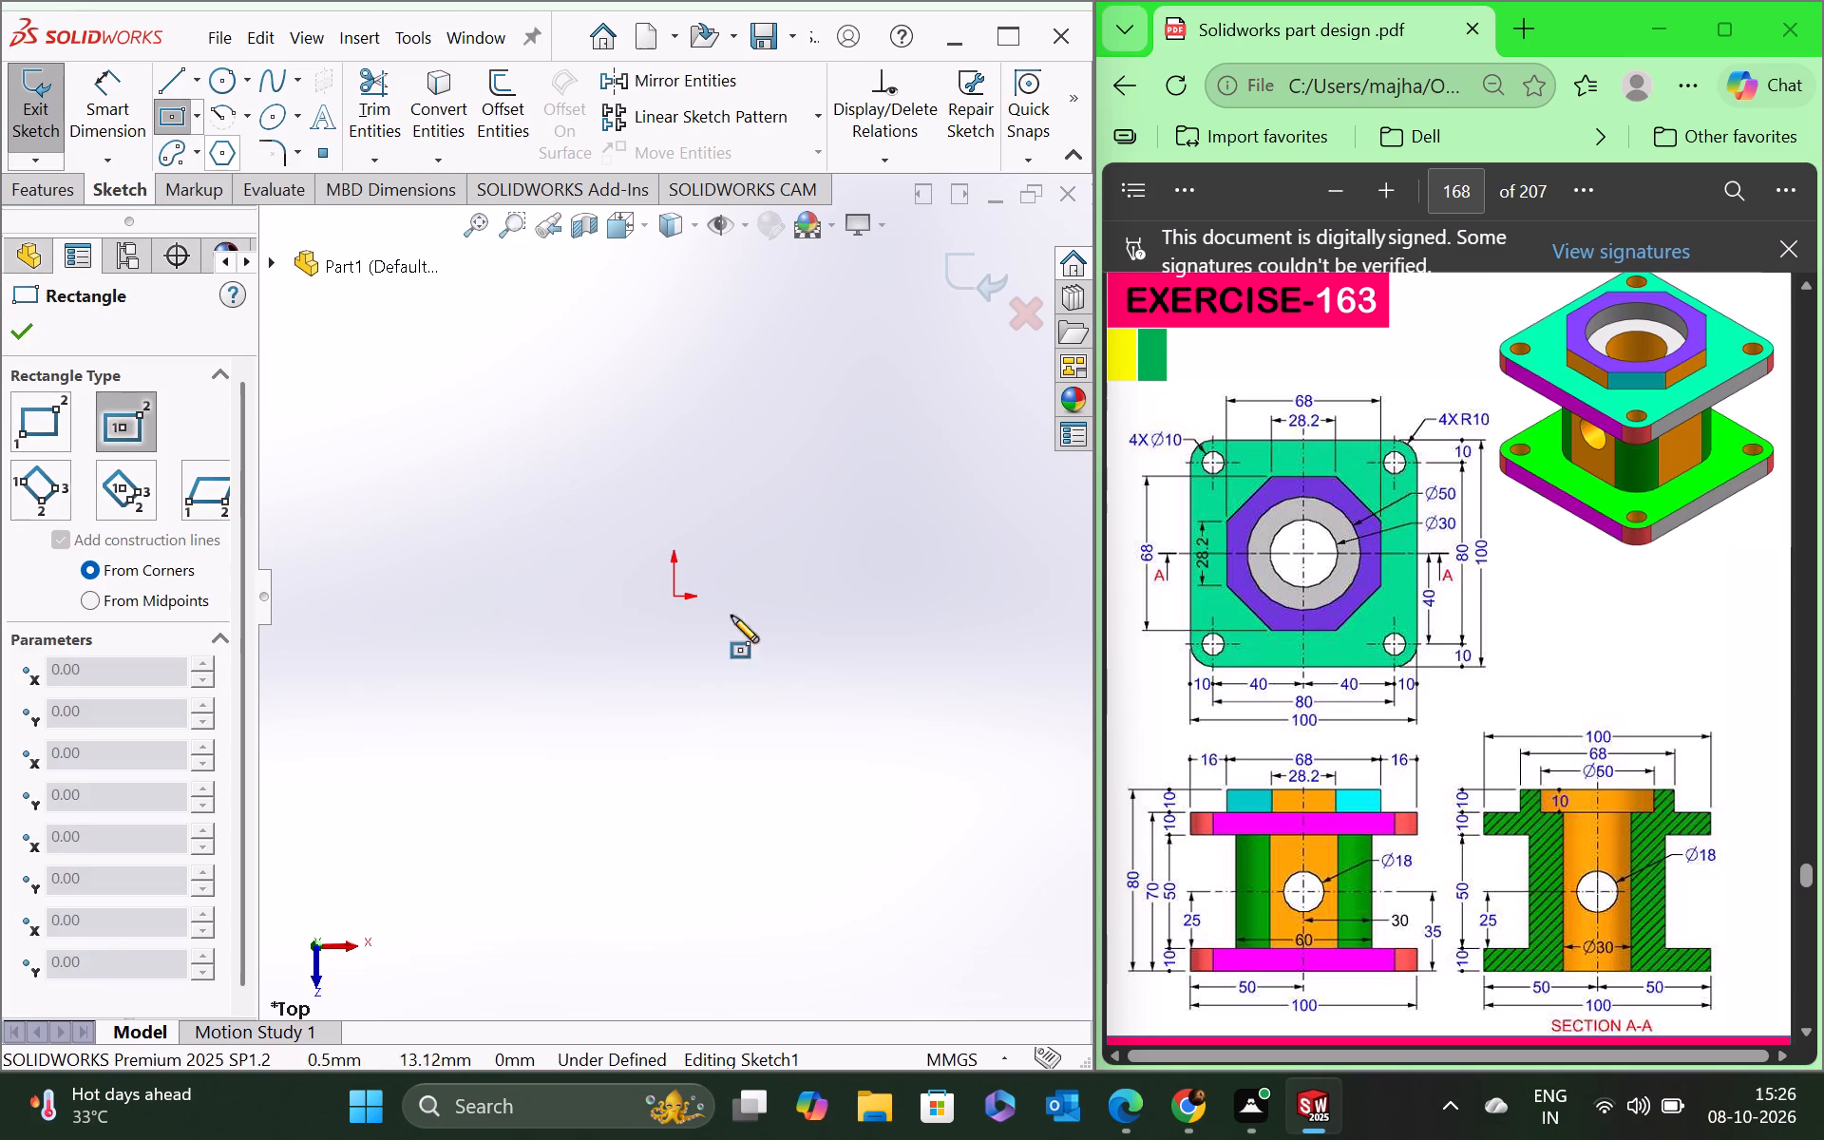
click(675, 600)
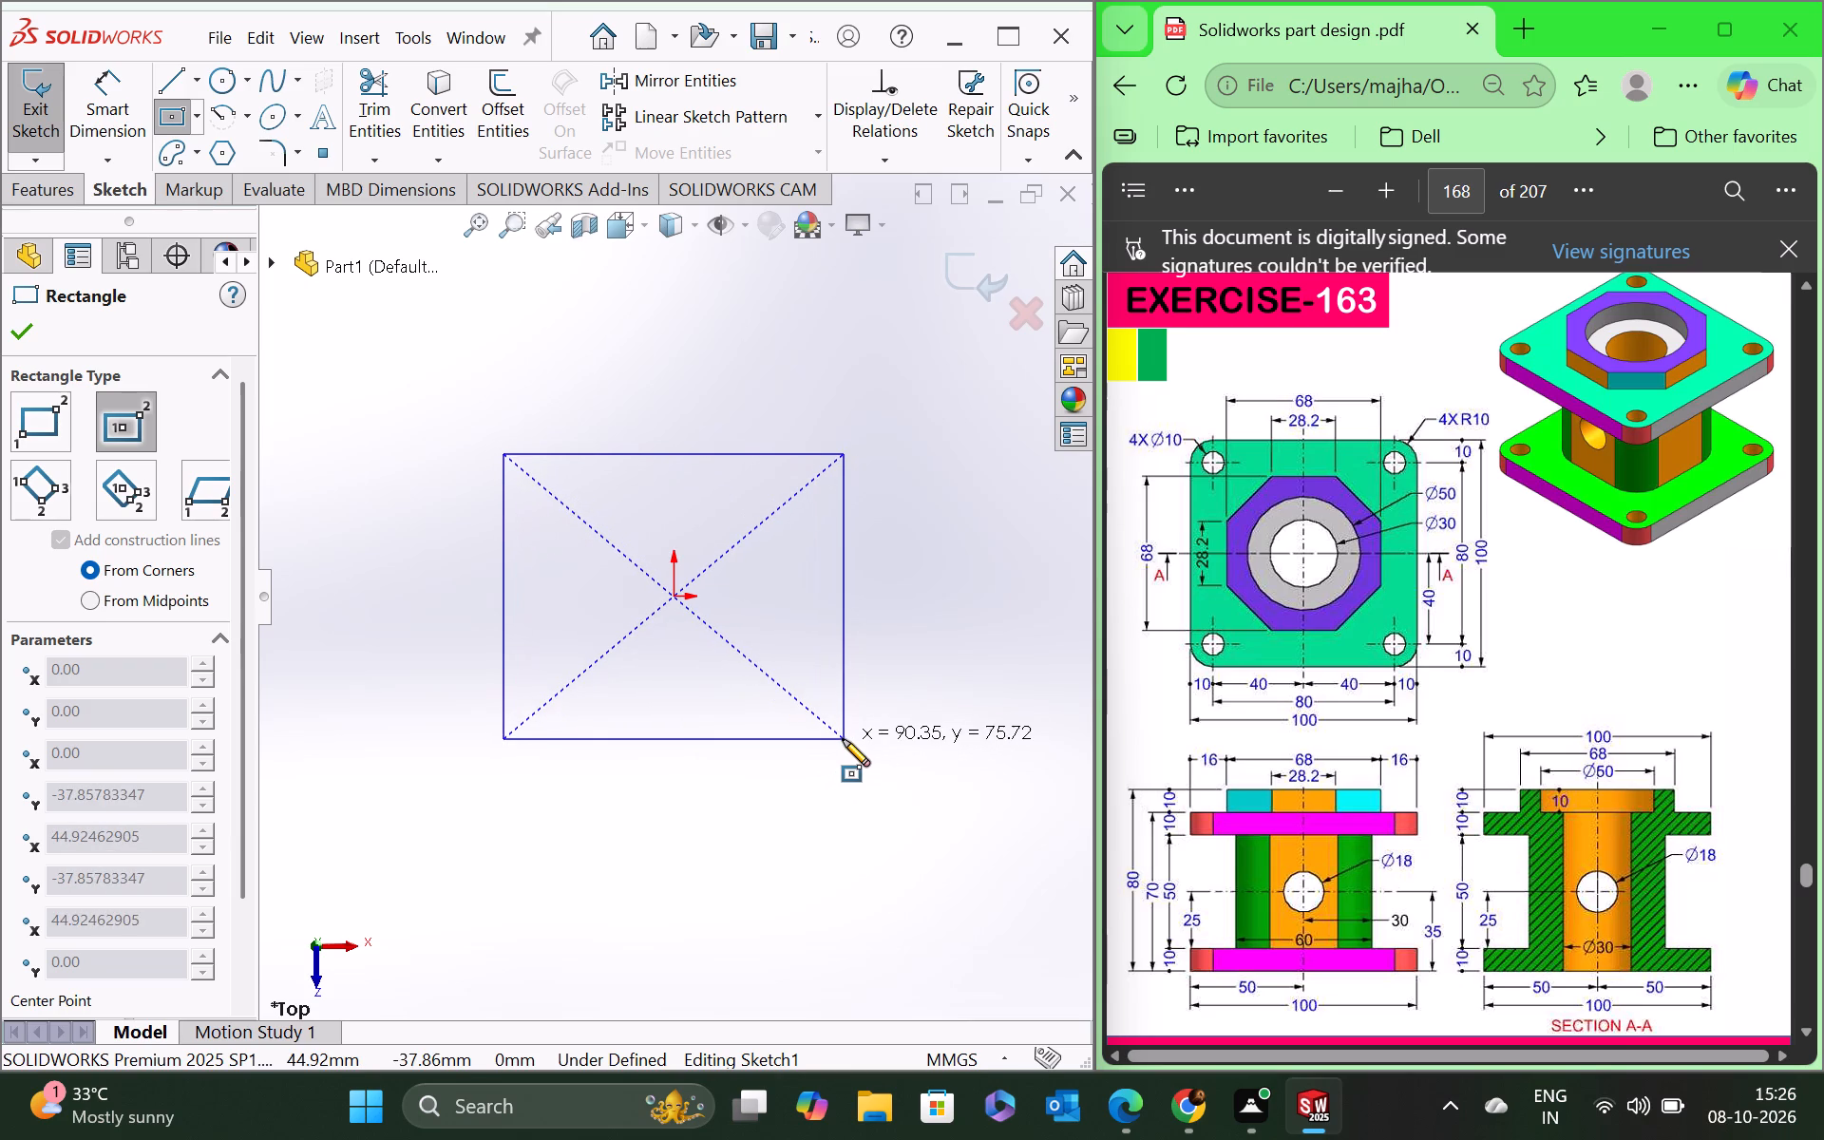
click(843, 739)
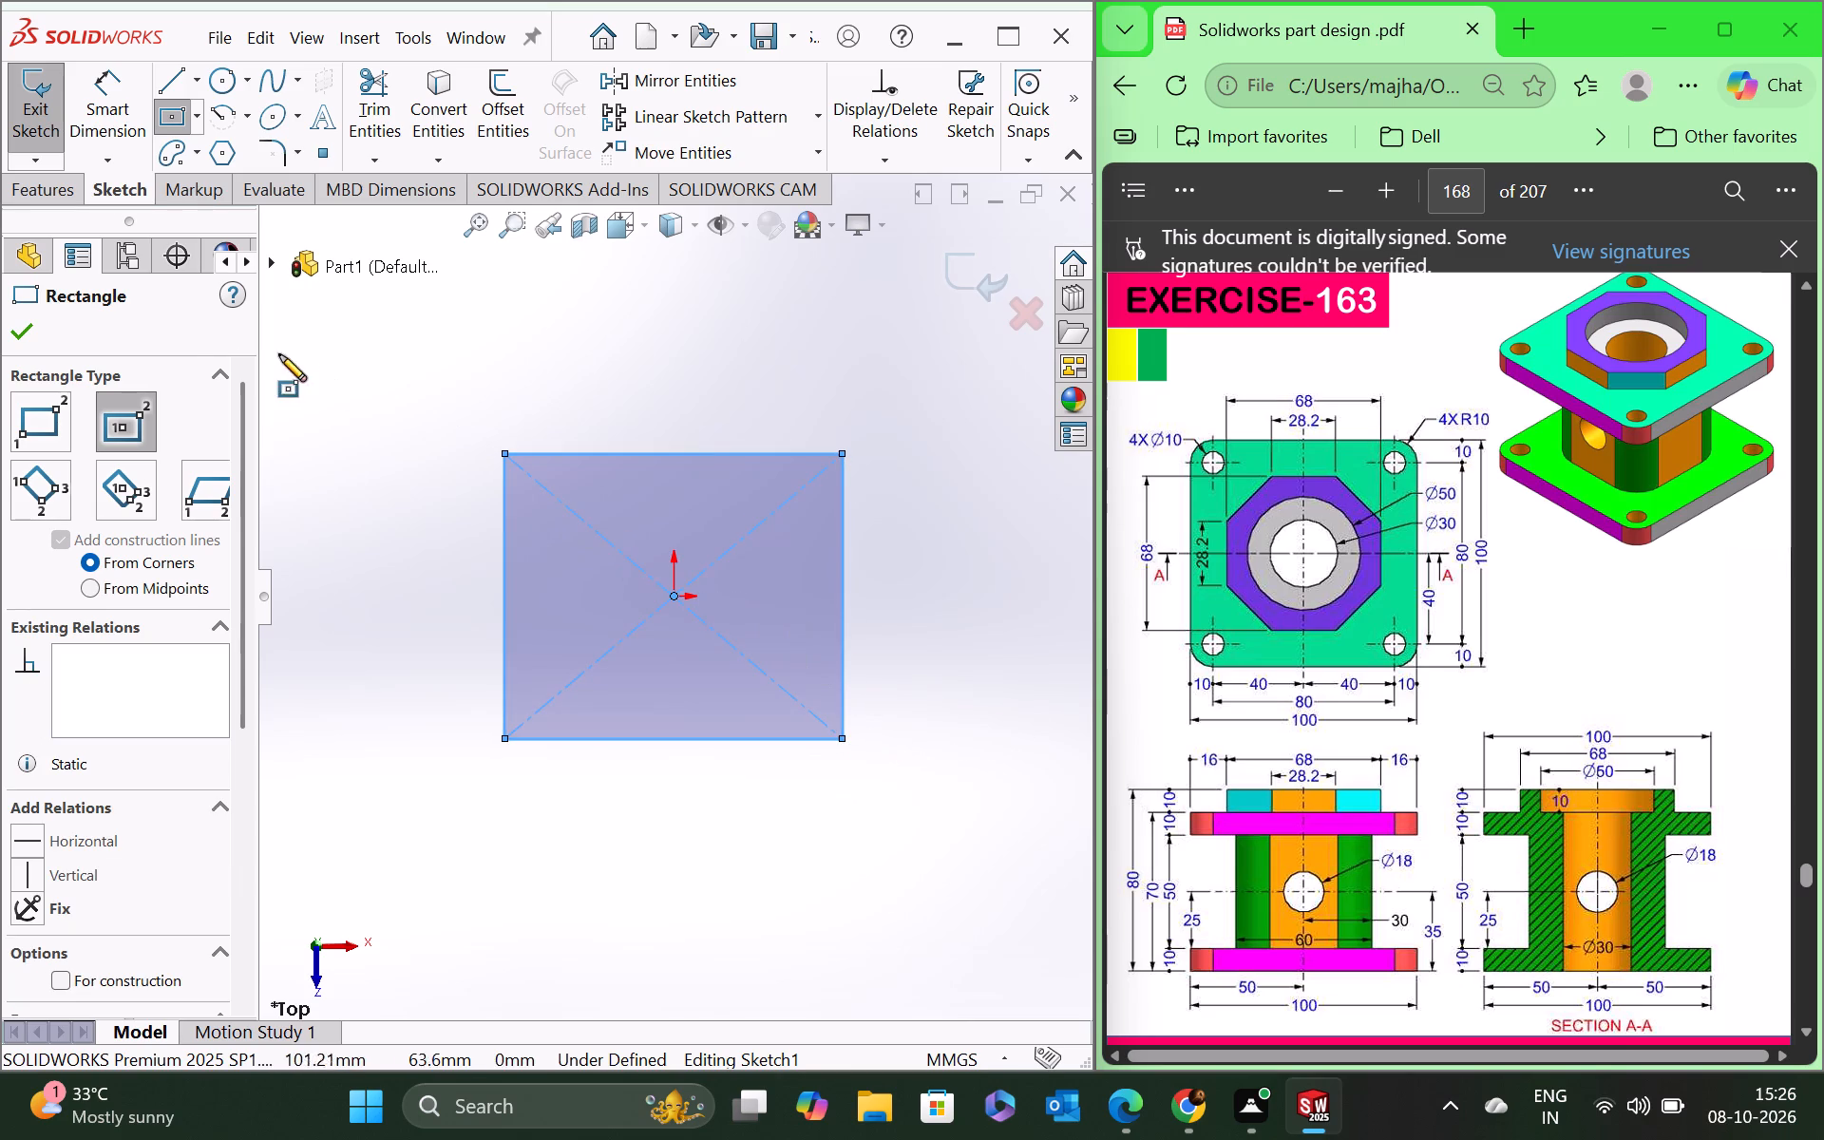
click(0, 330)
click(18, 335)
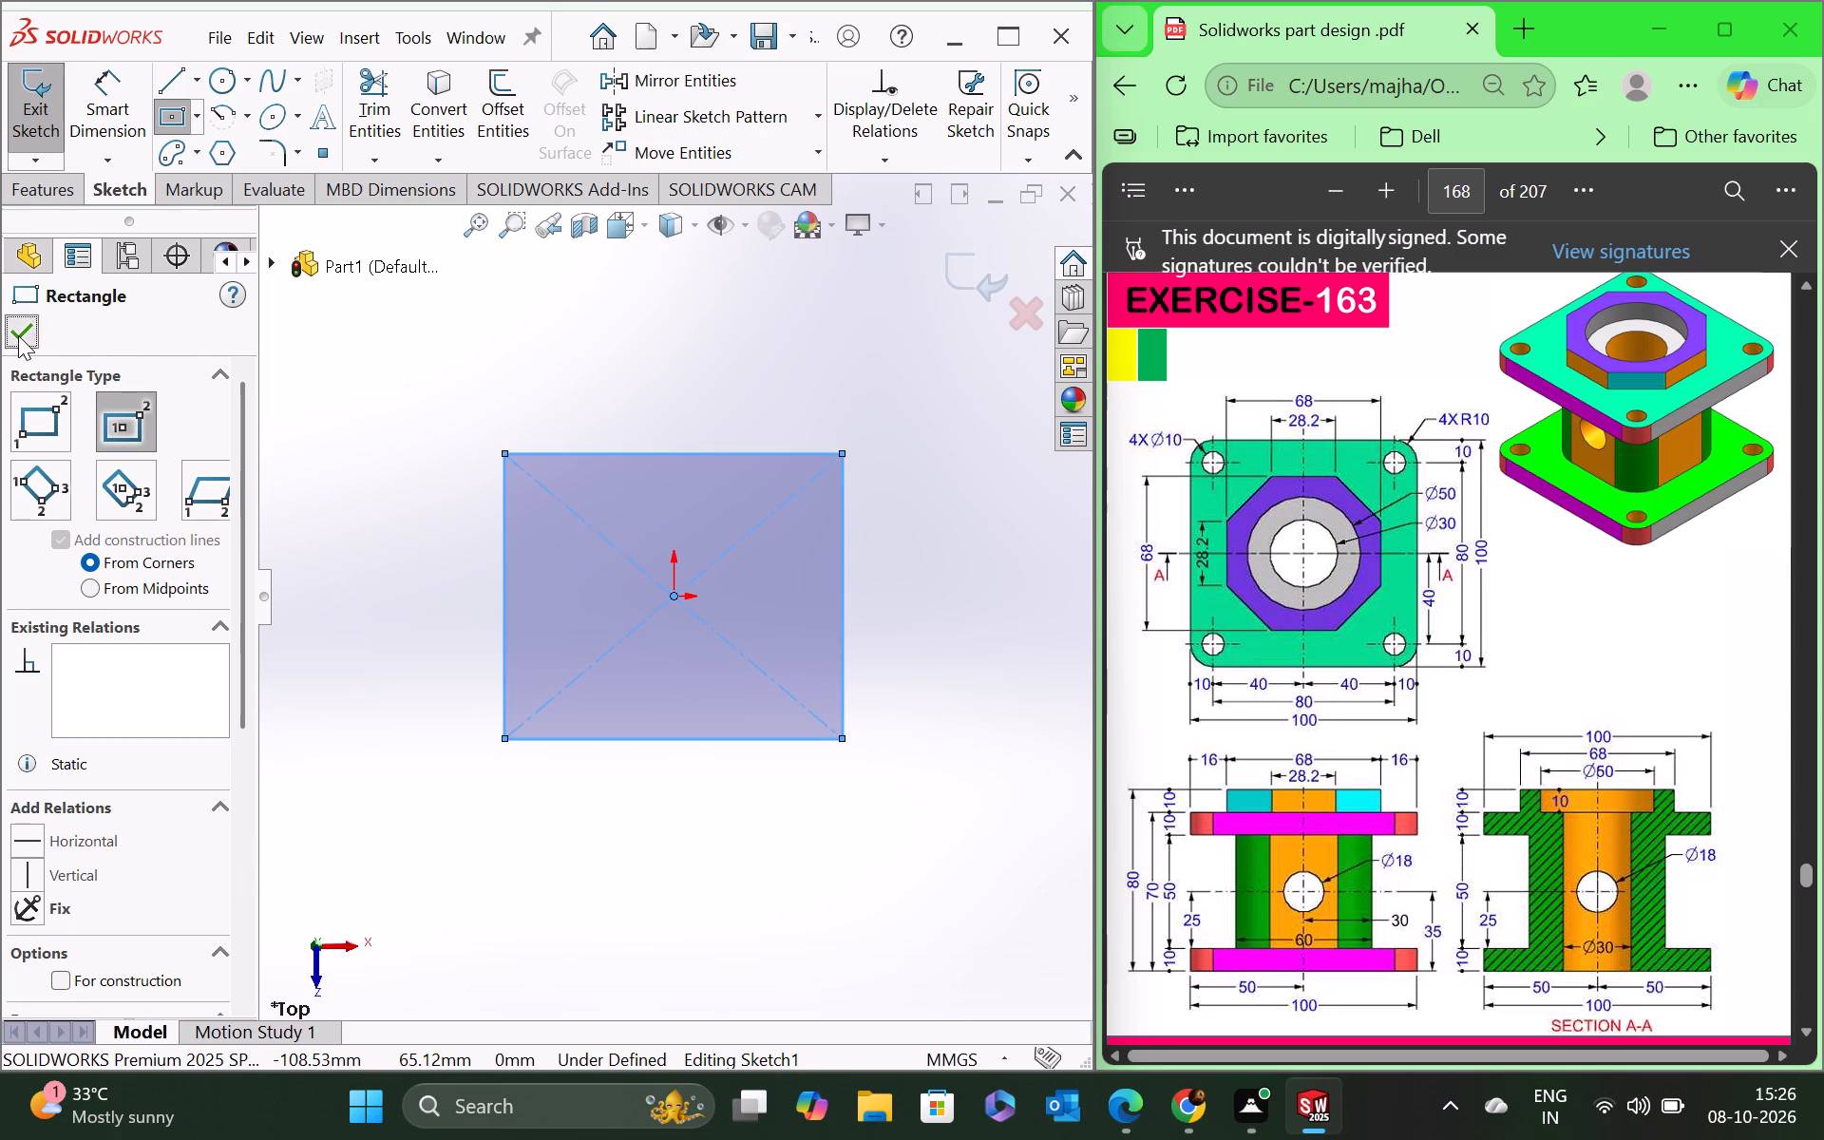
Dimension the rectangle to 100 mm high and 100 mm wide.
click(109, 123)
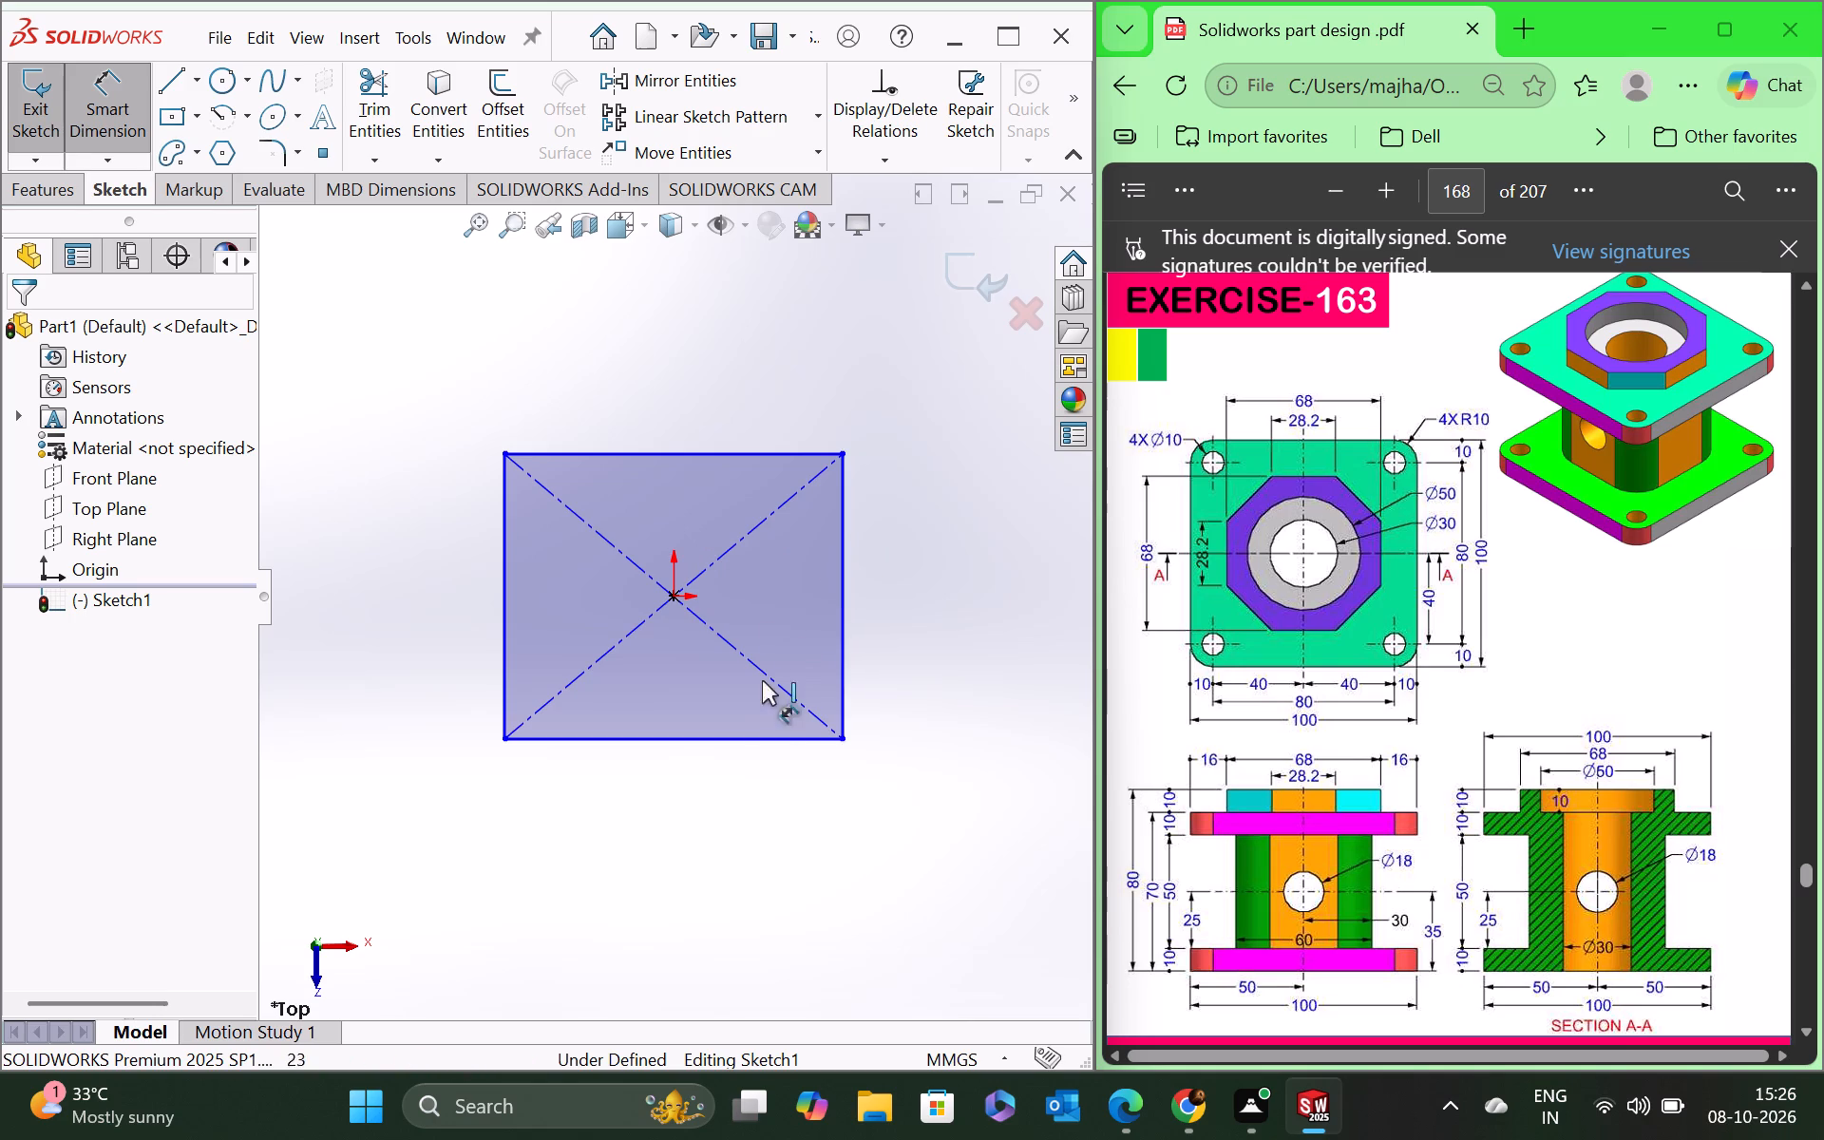
click(751, 739)
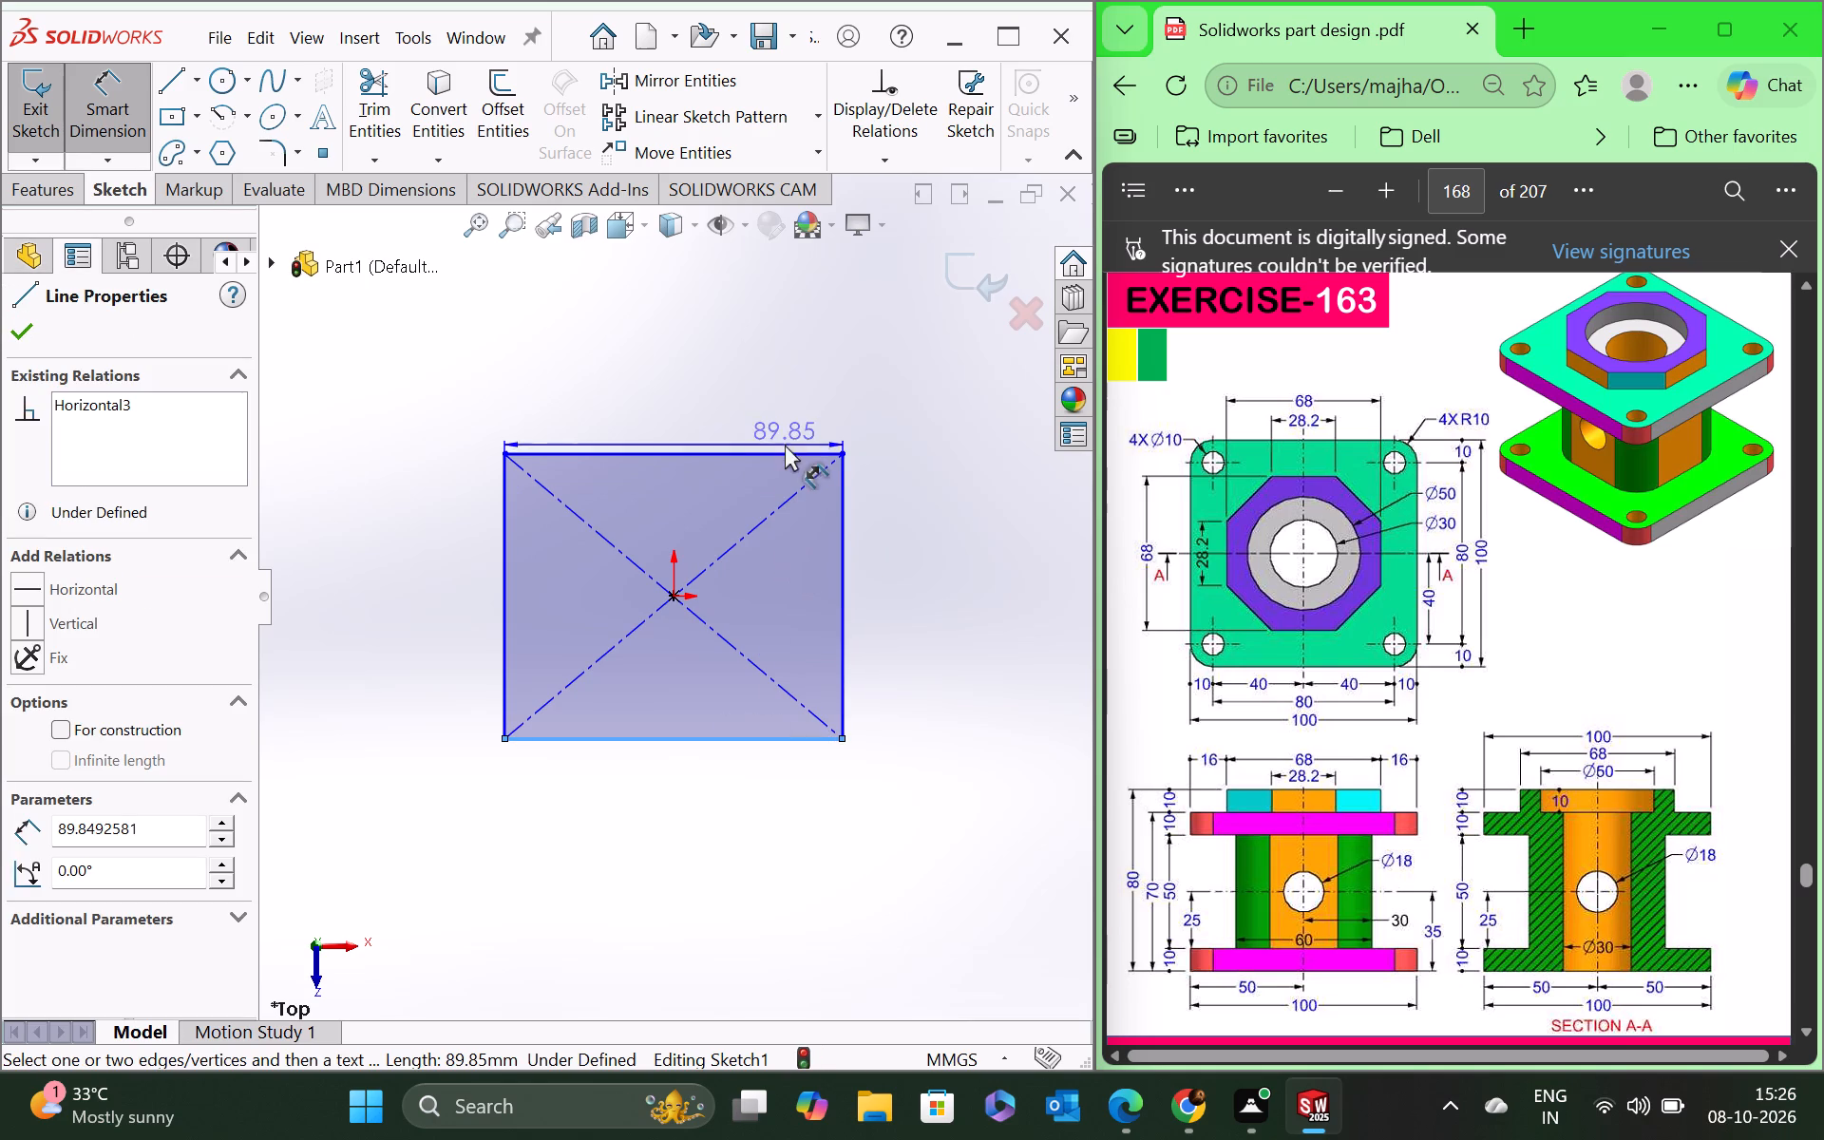
click(775, 453)
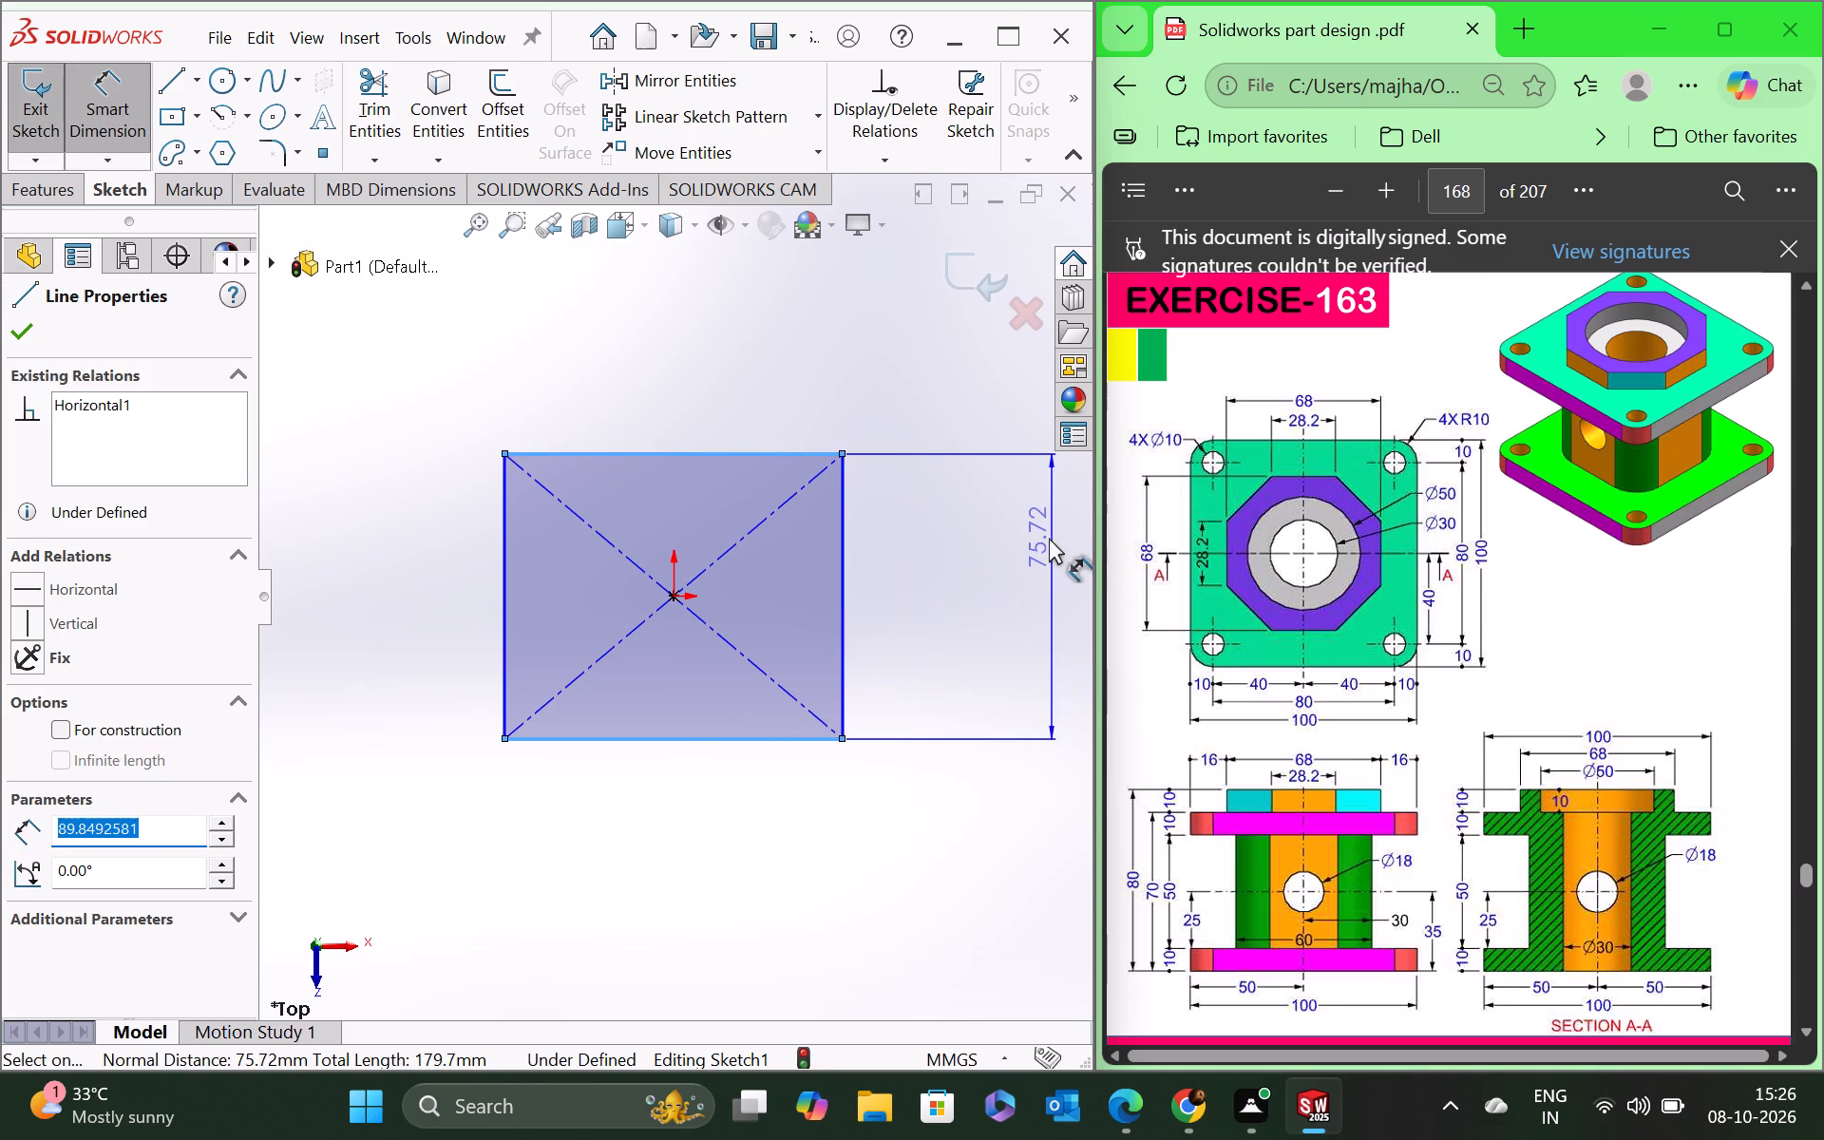
click(1035, 543)
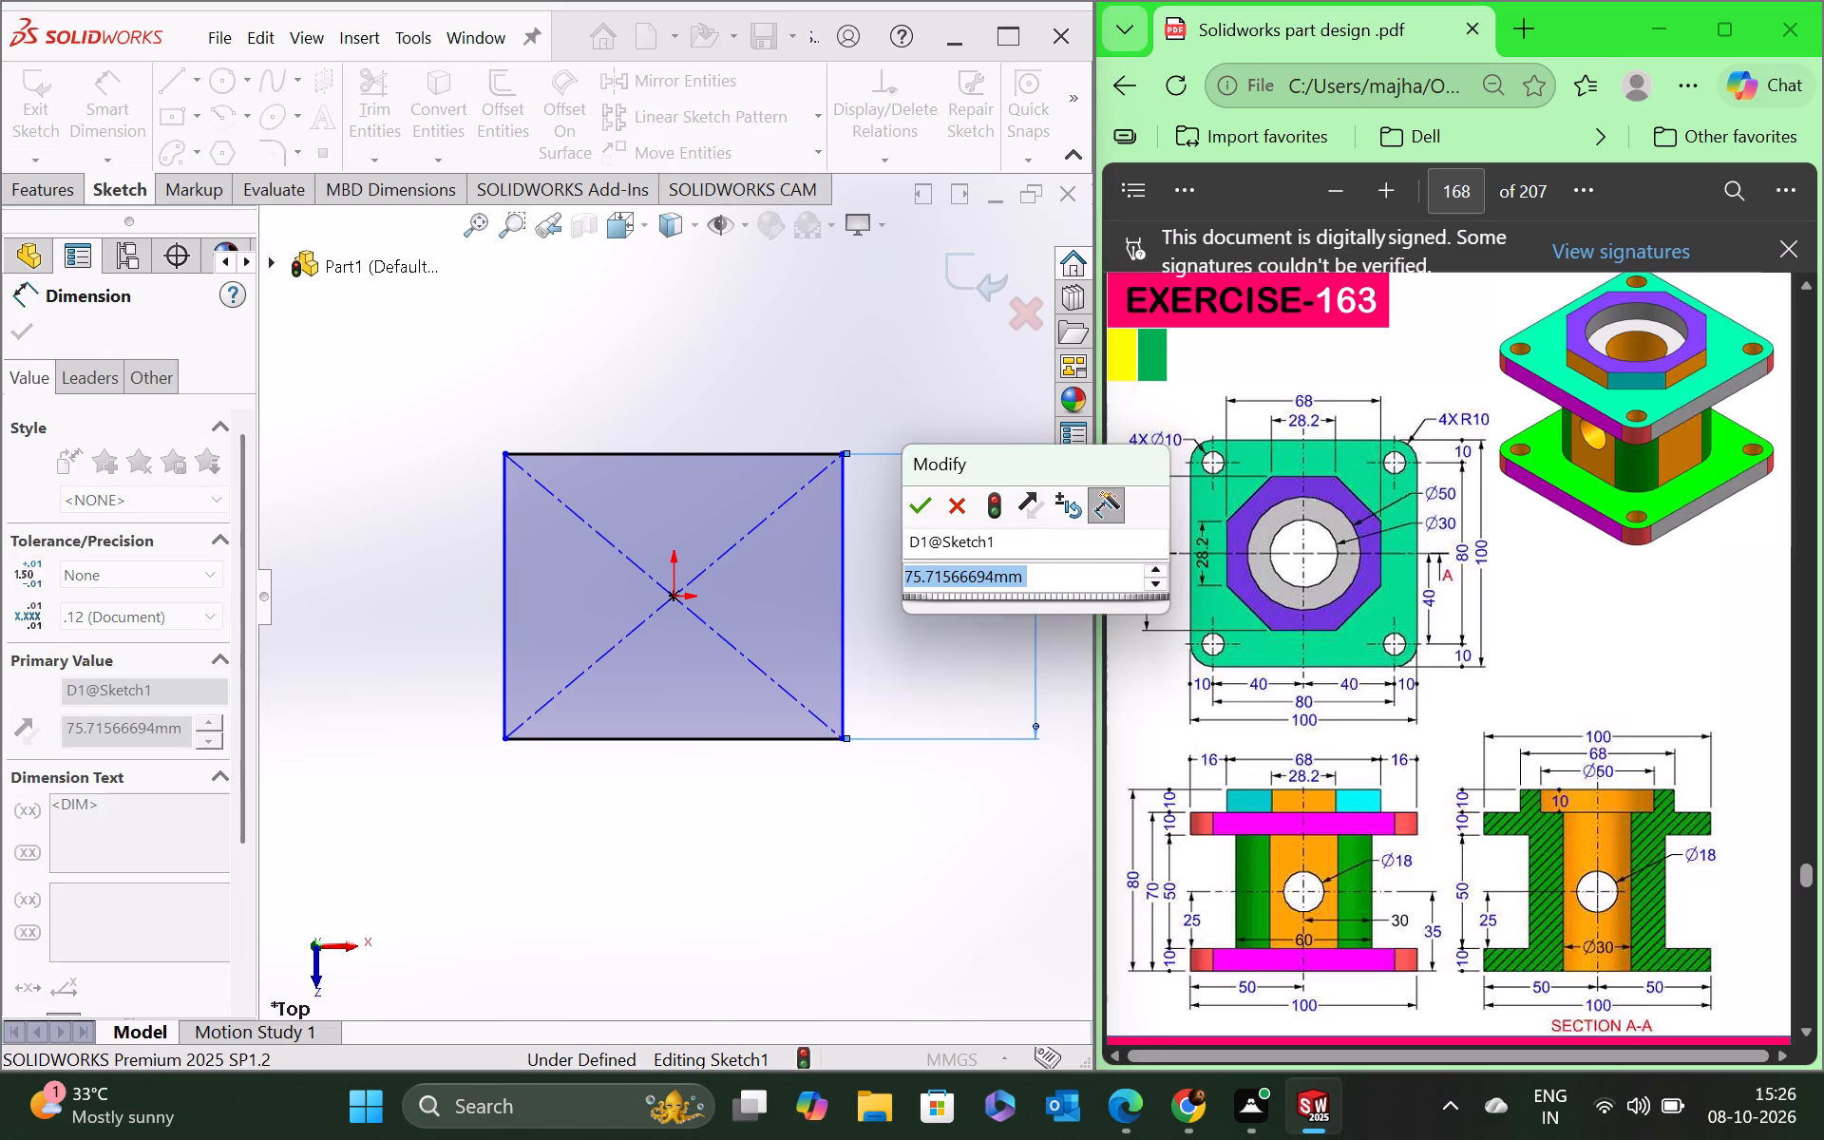
key(1)
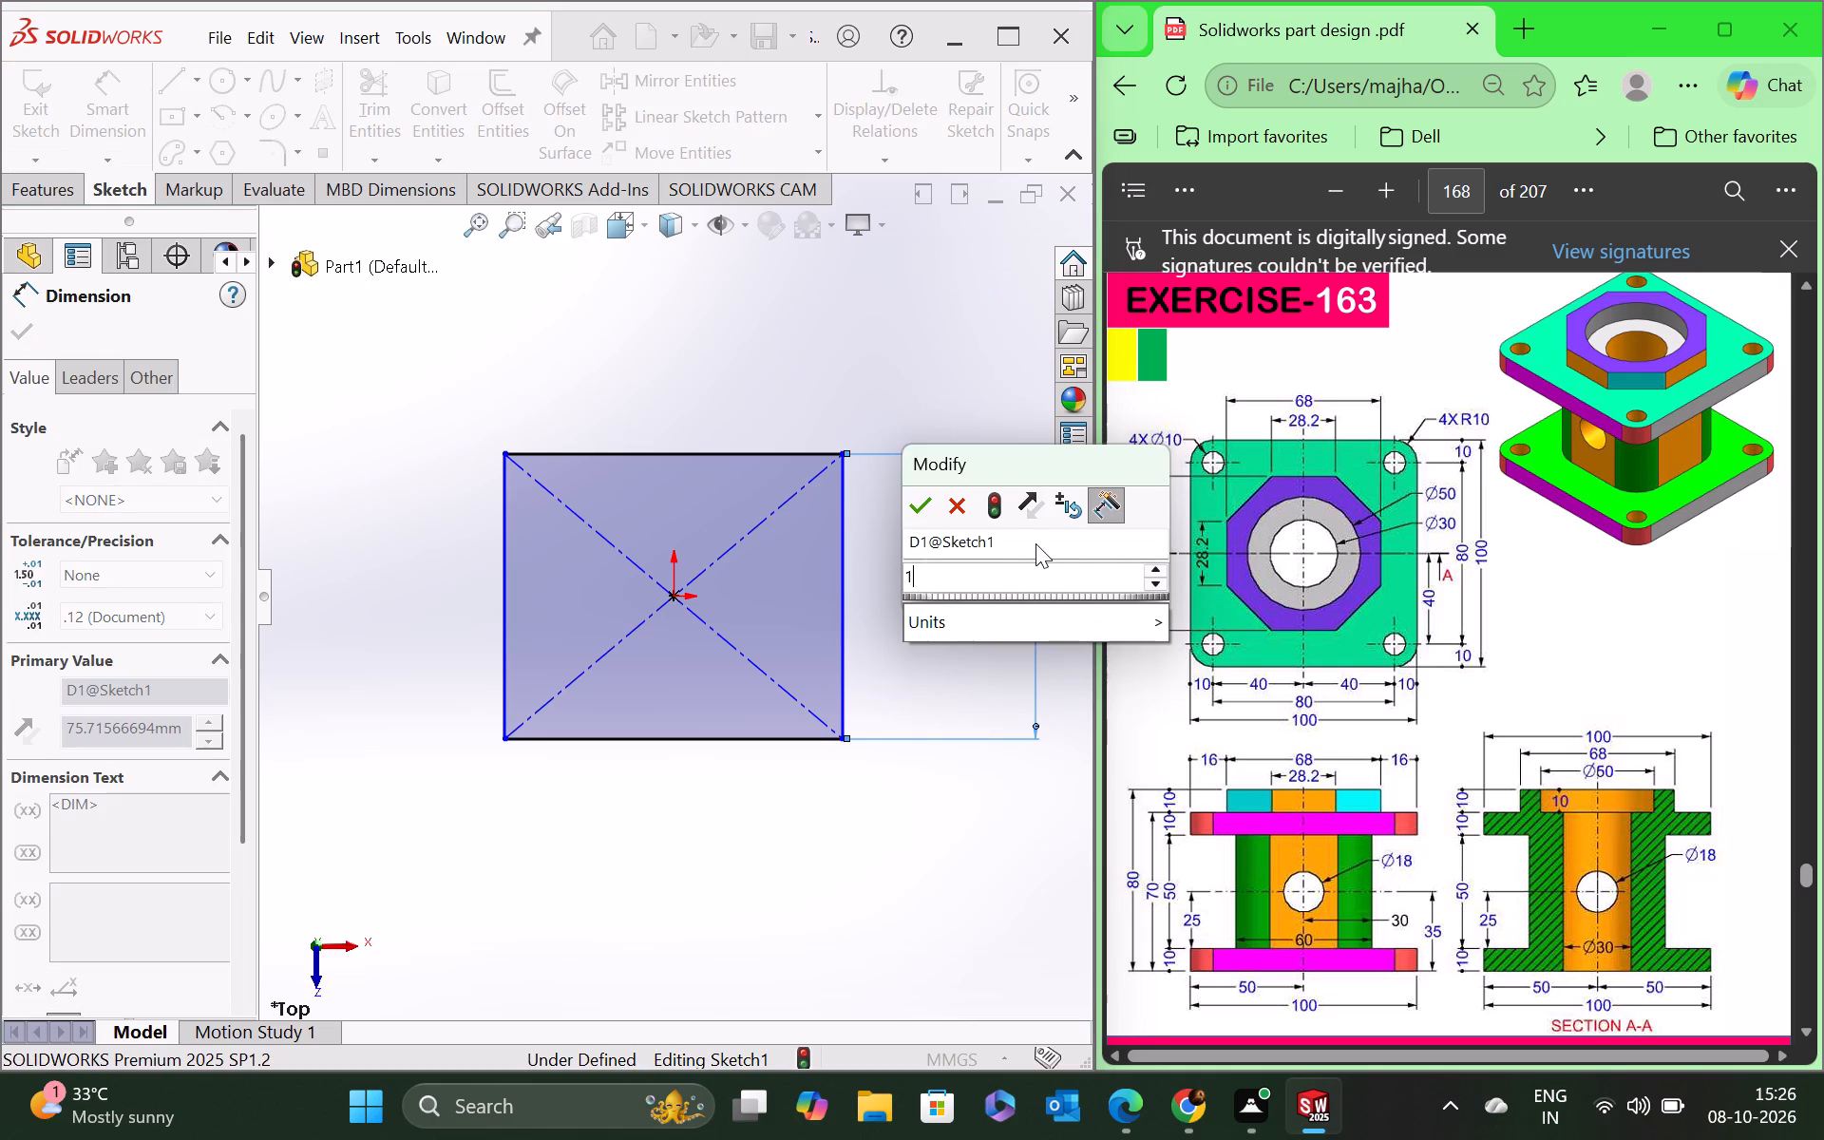
key(0)
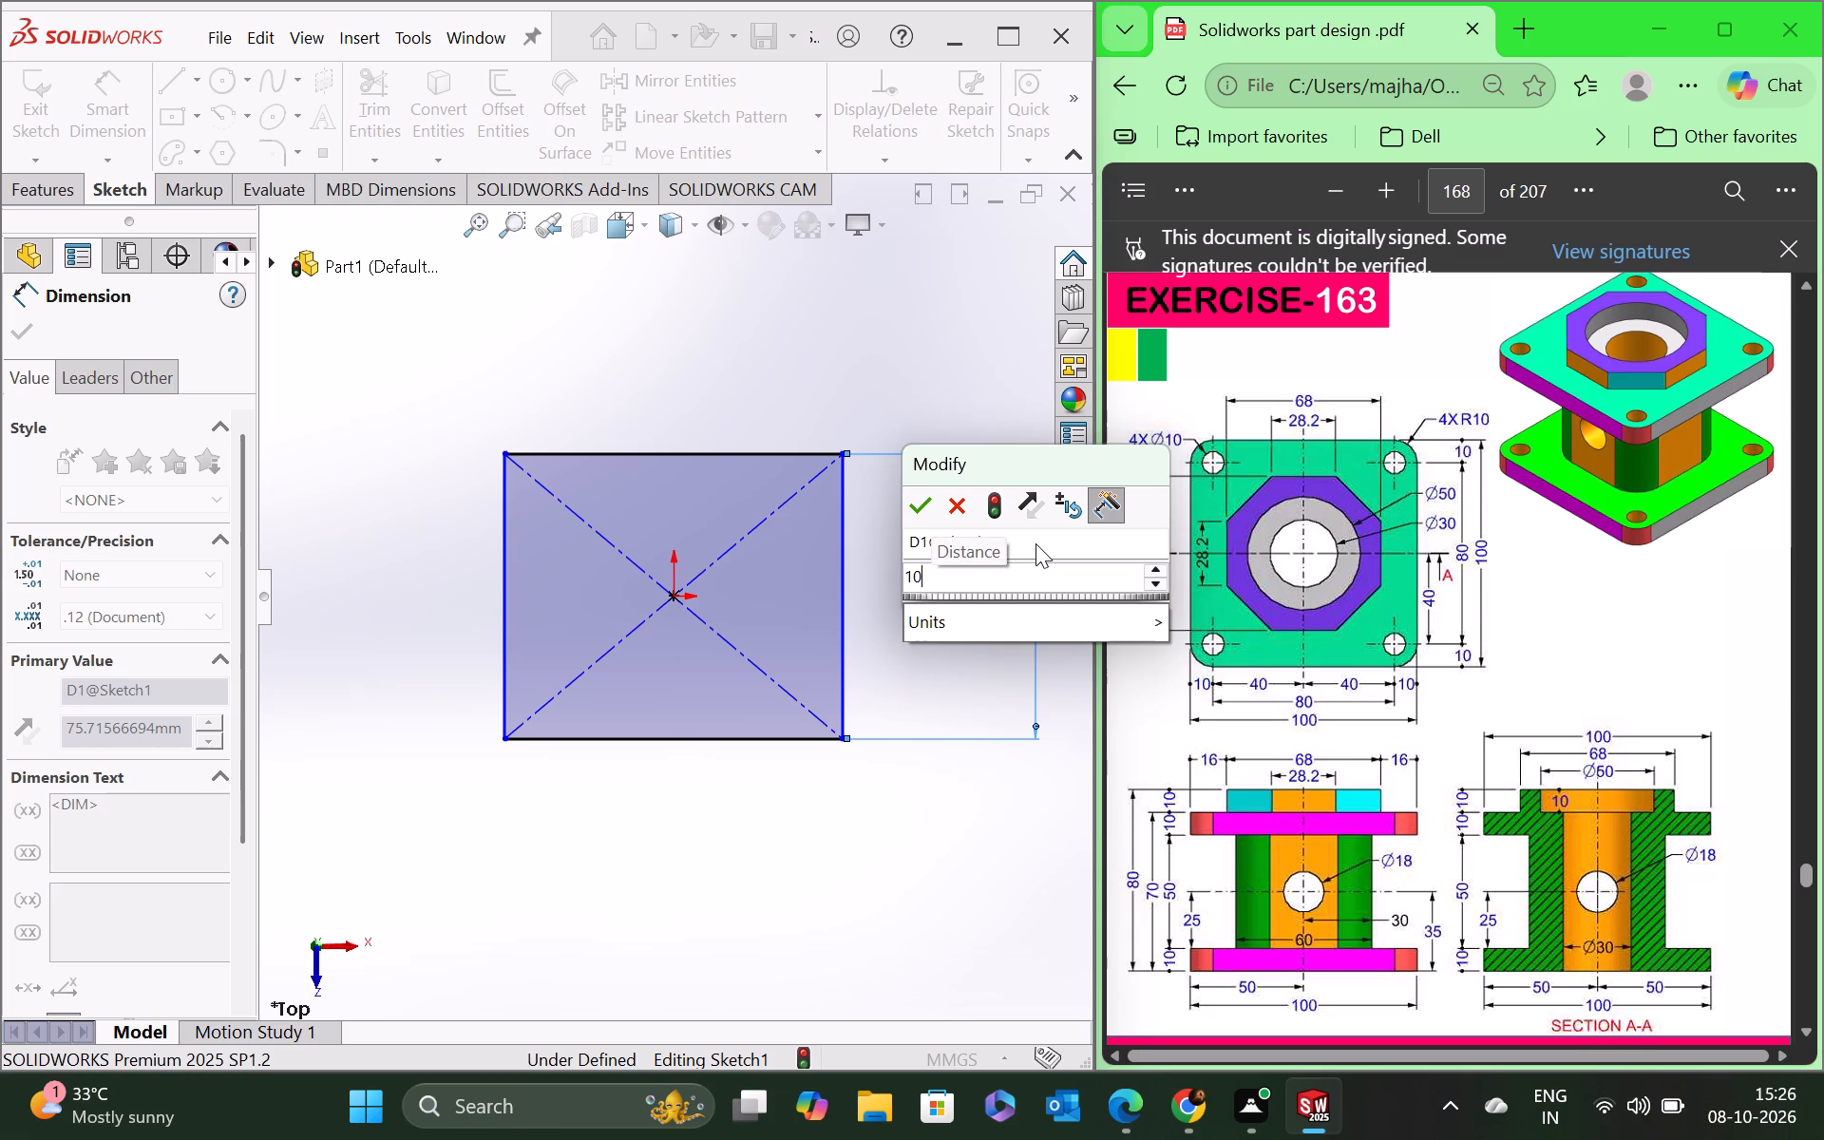
key(0)
key(Return)
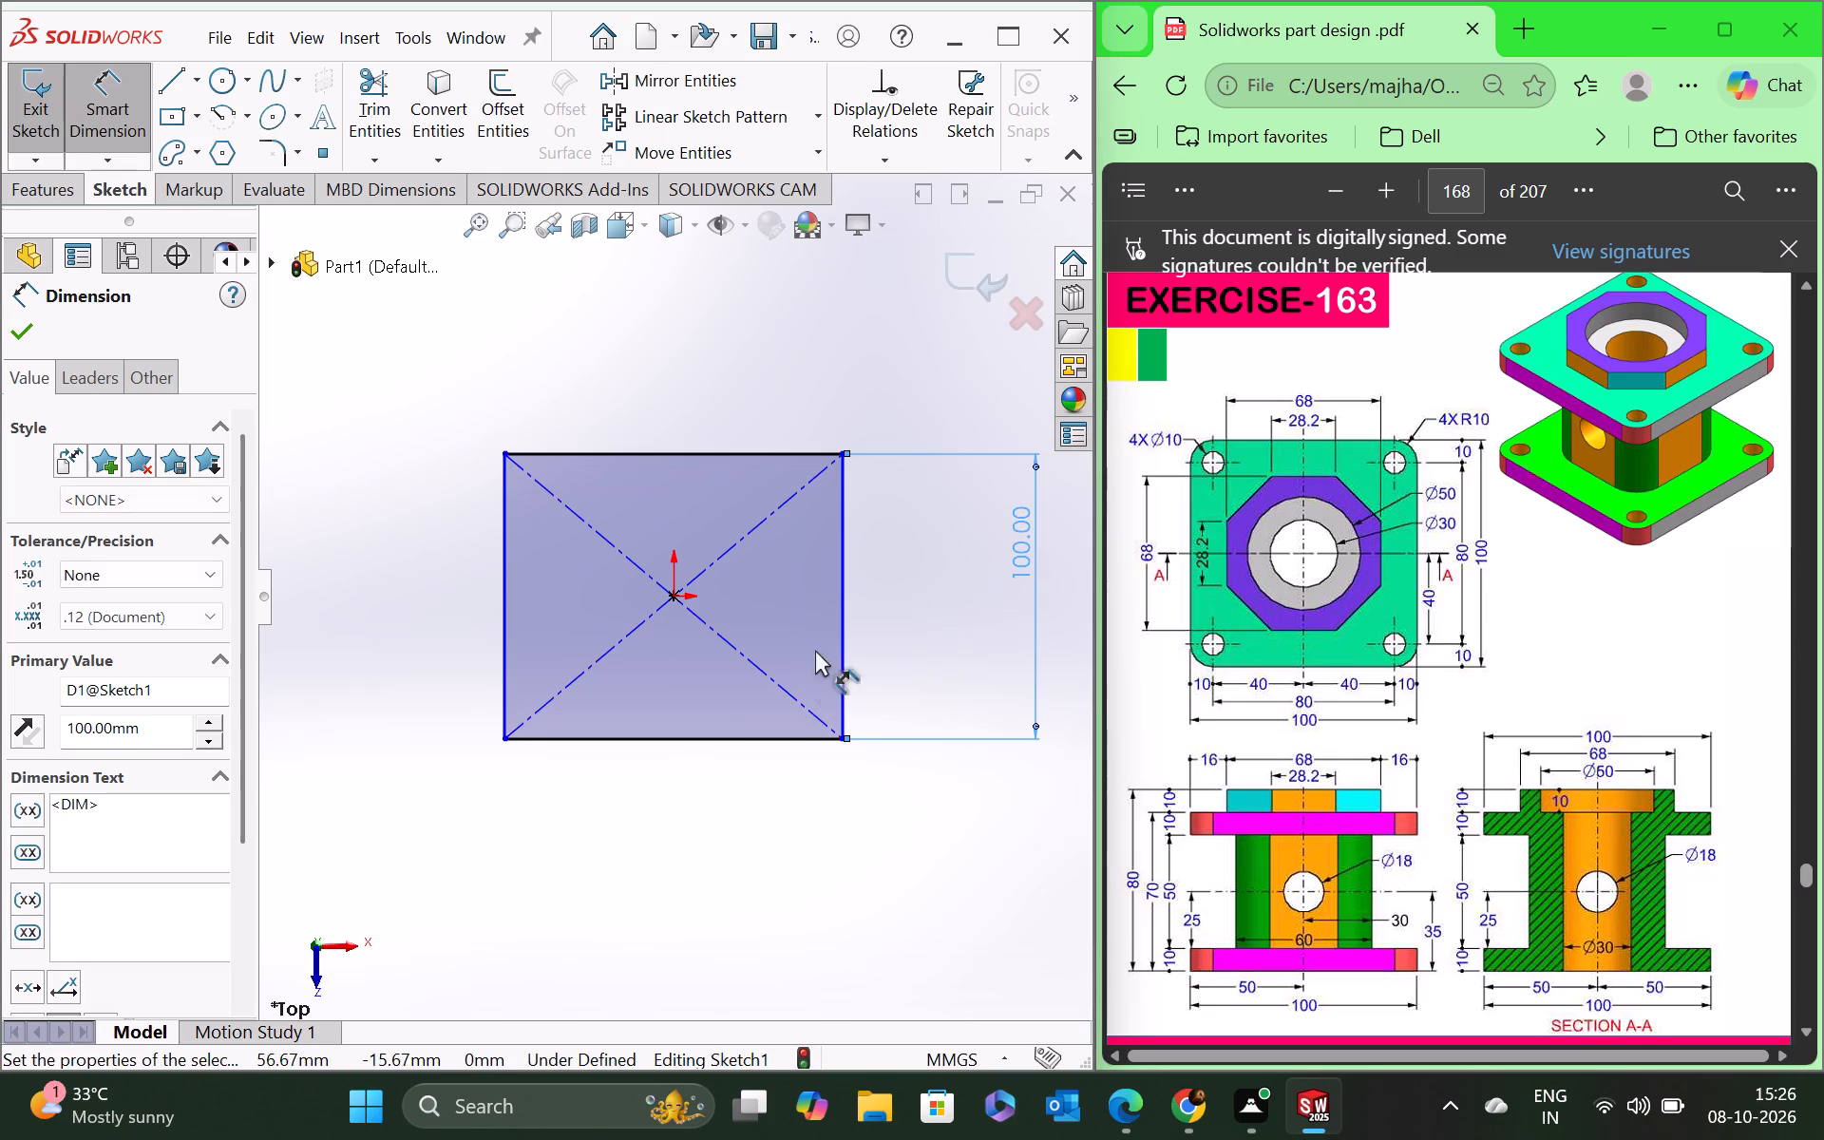
click(503, 622)
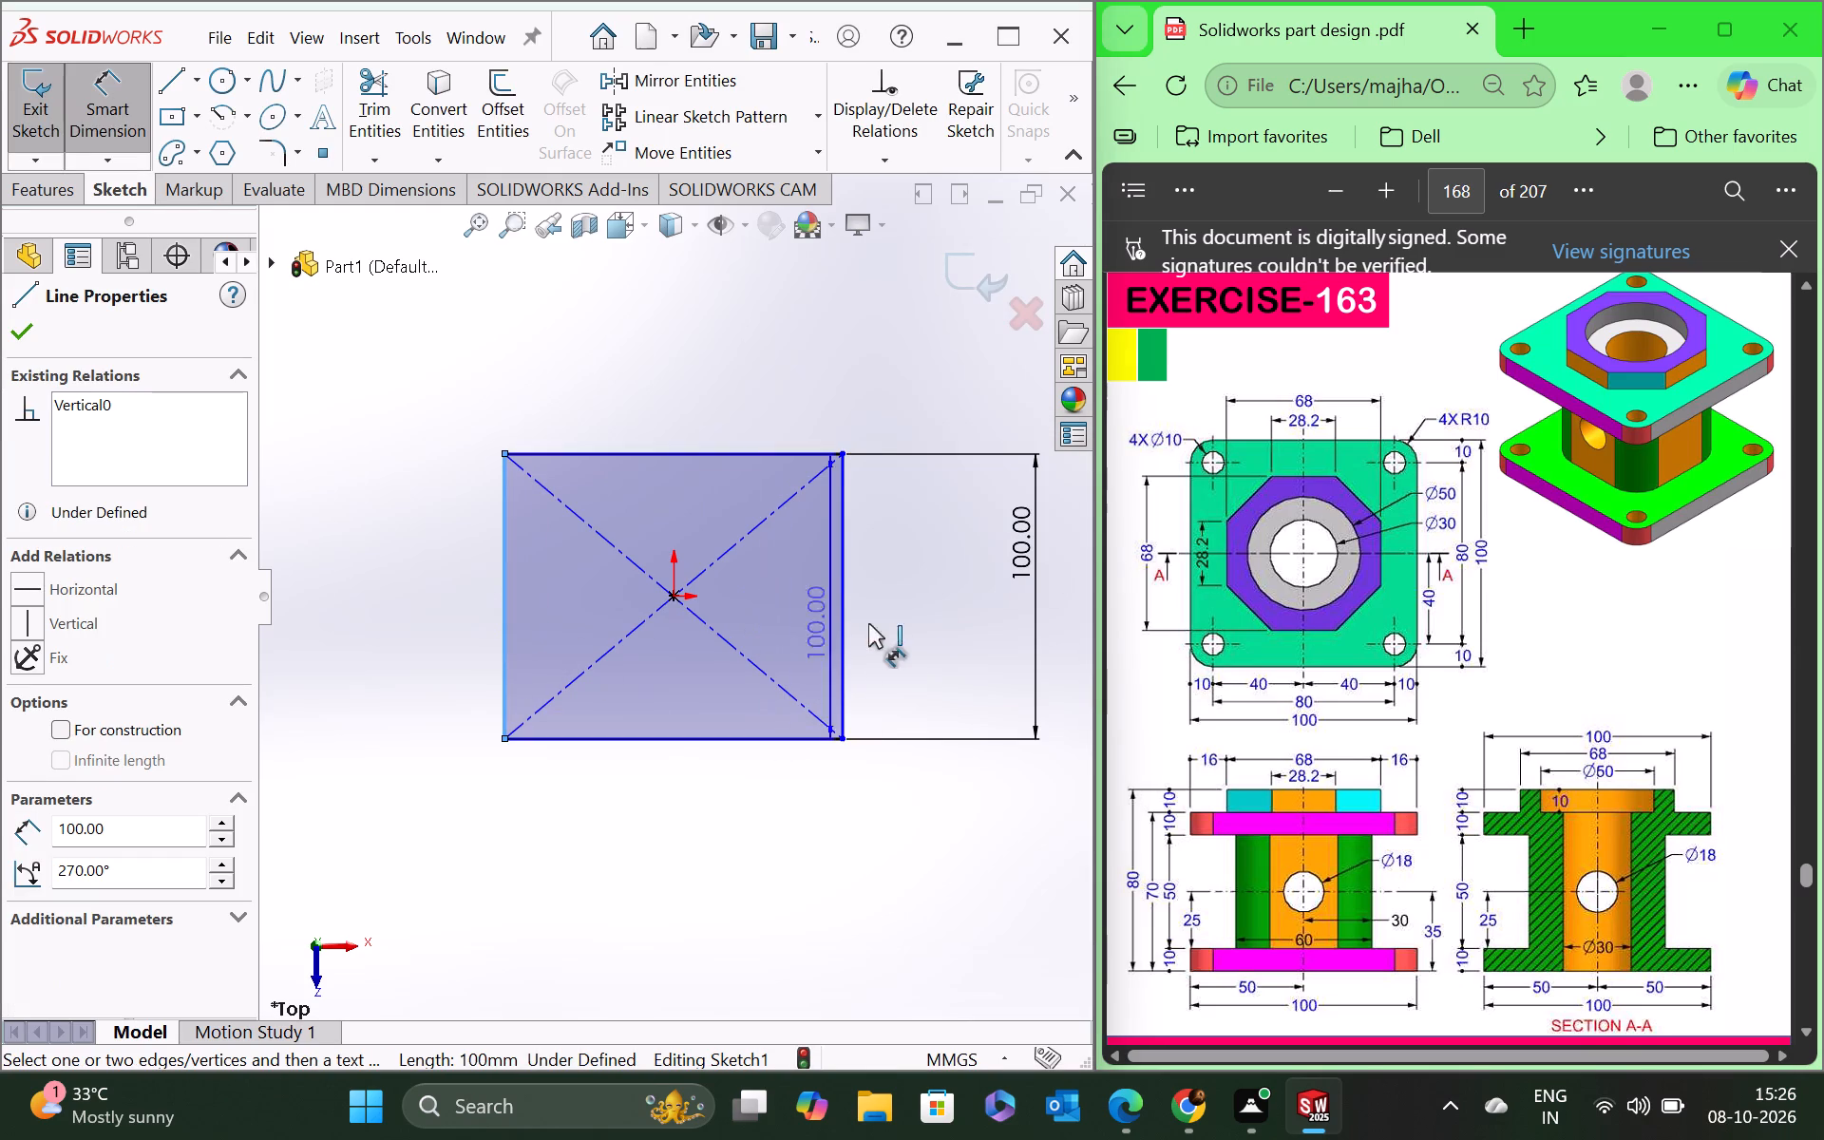
click(841, 611)
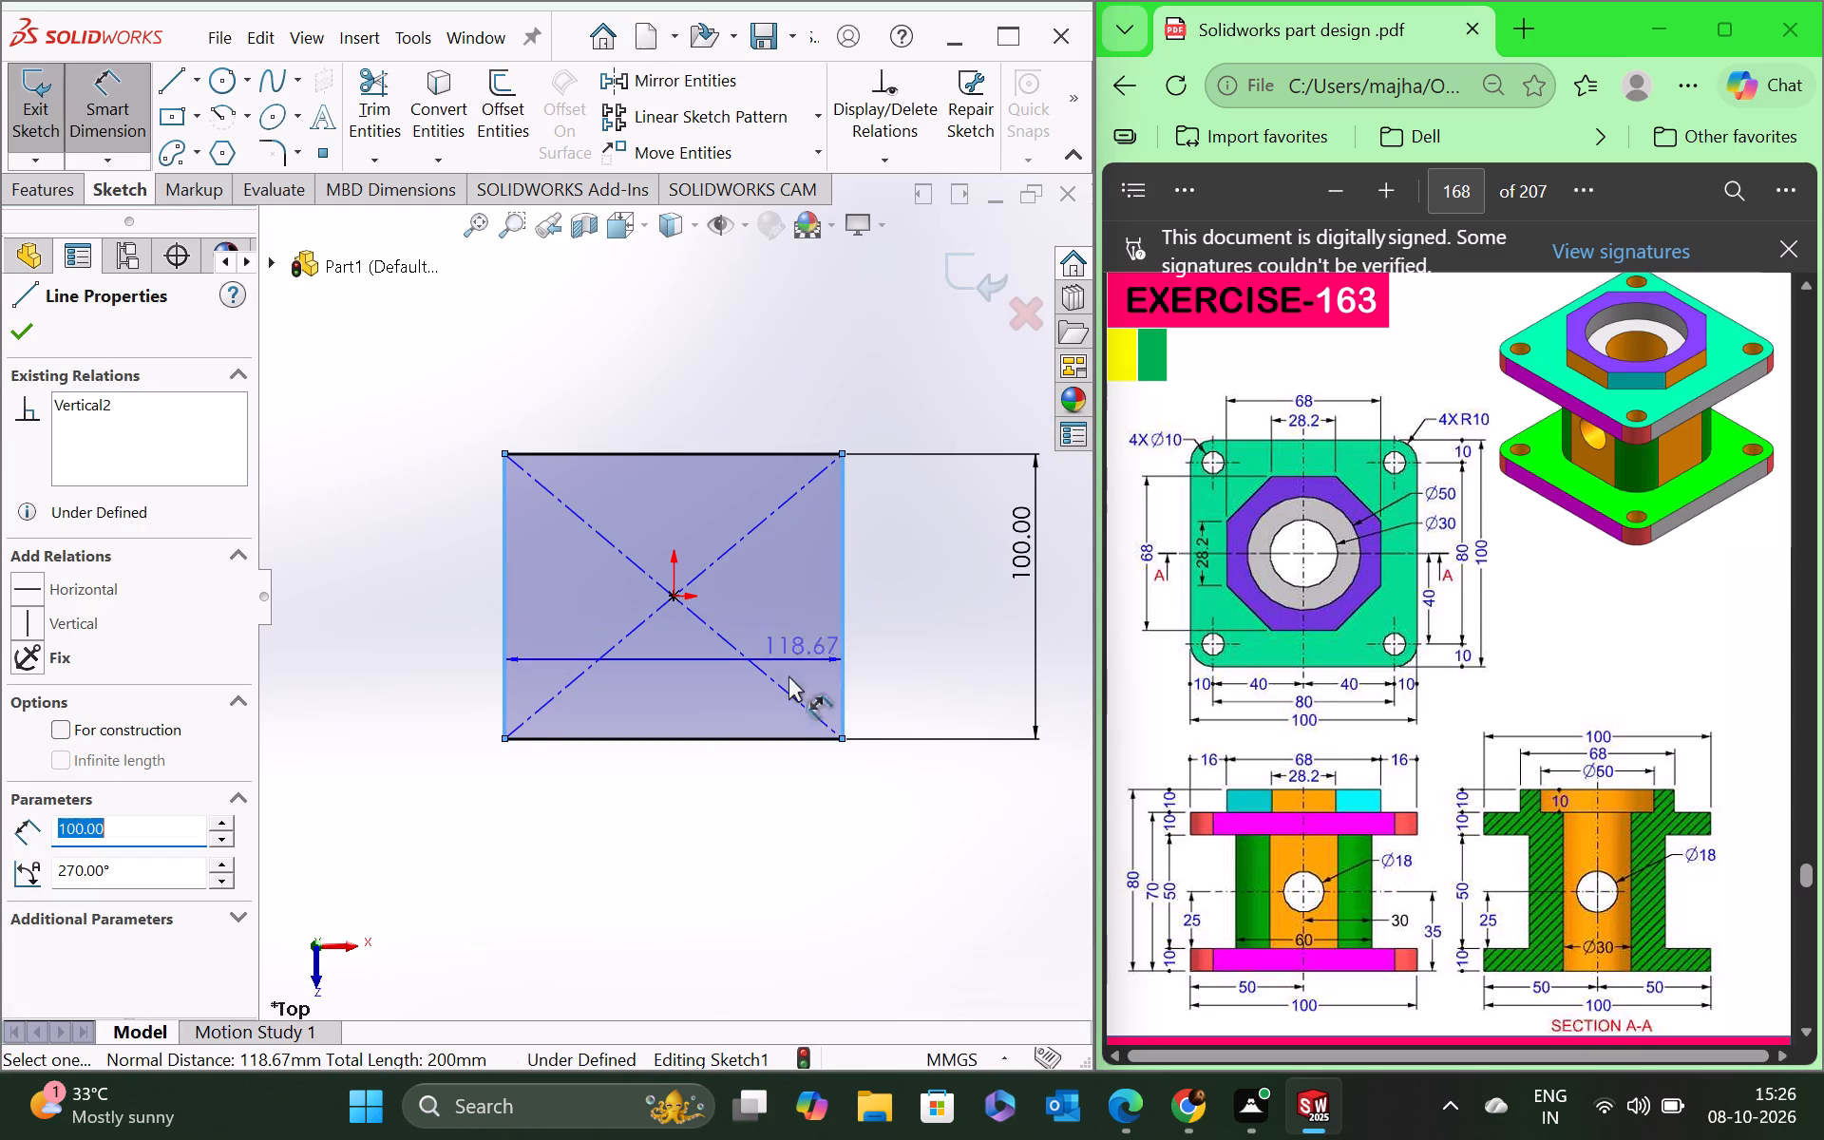
click(719, 844)
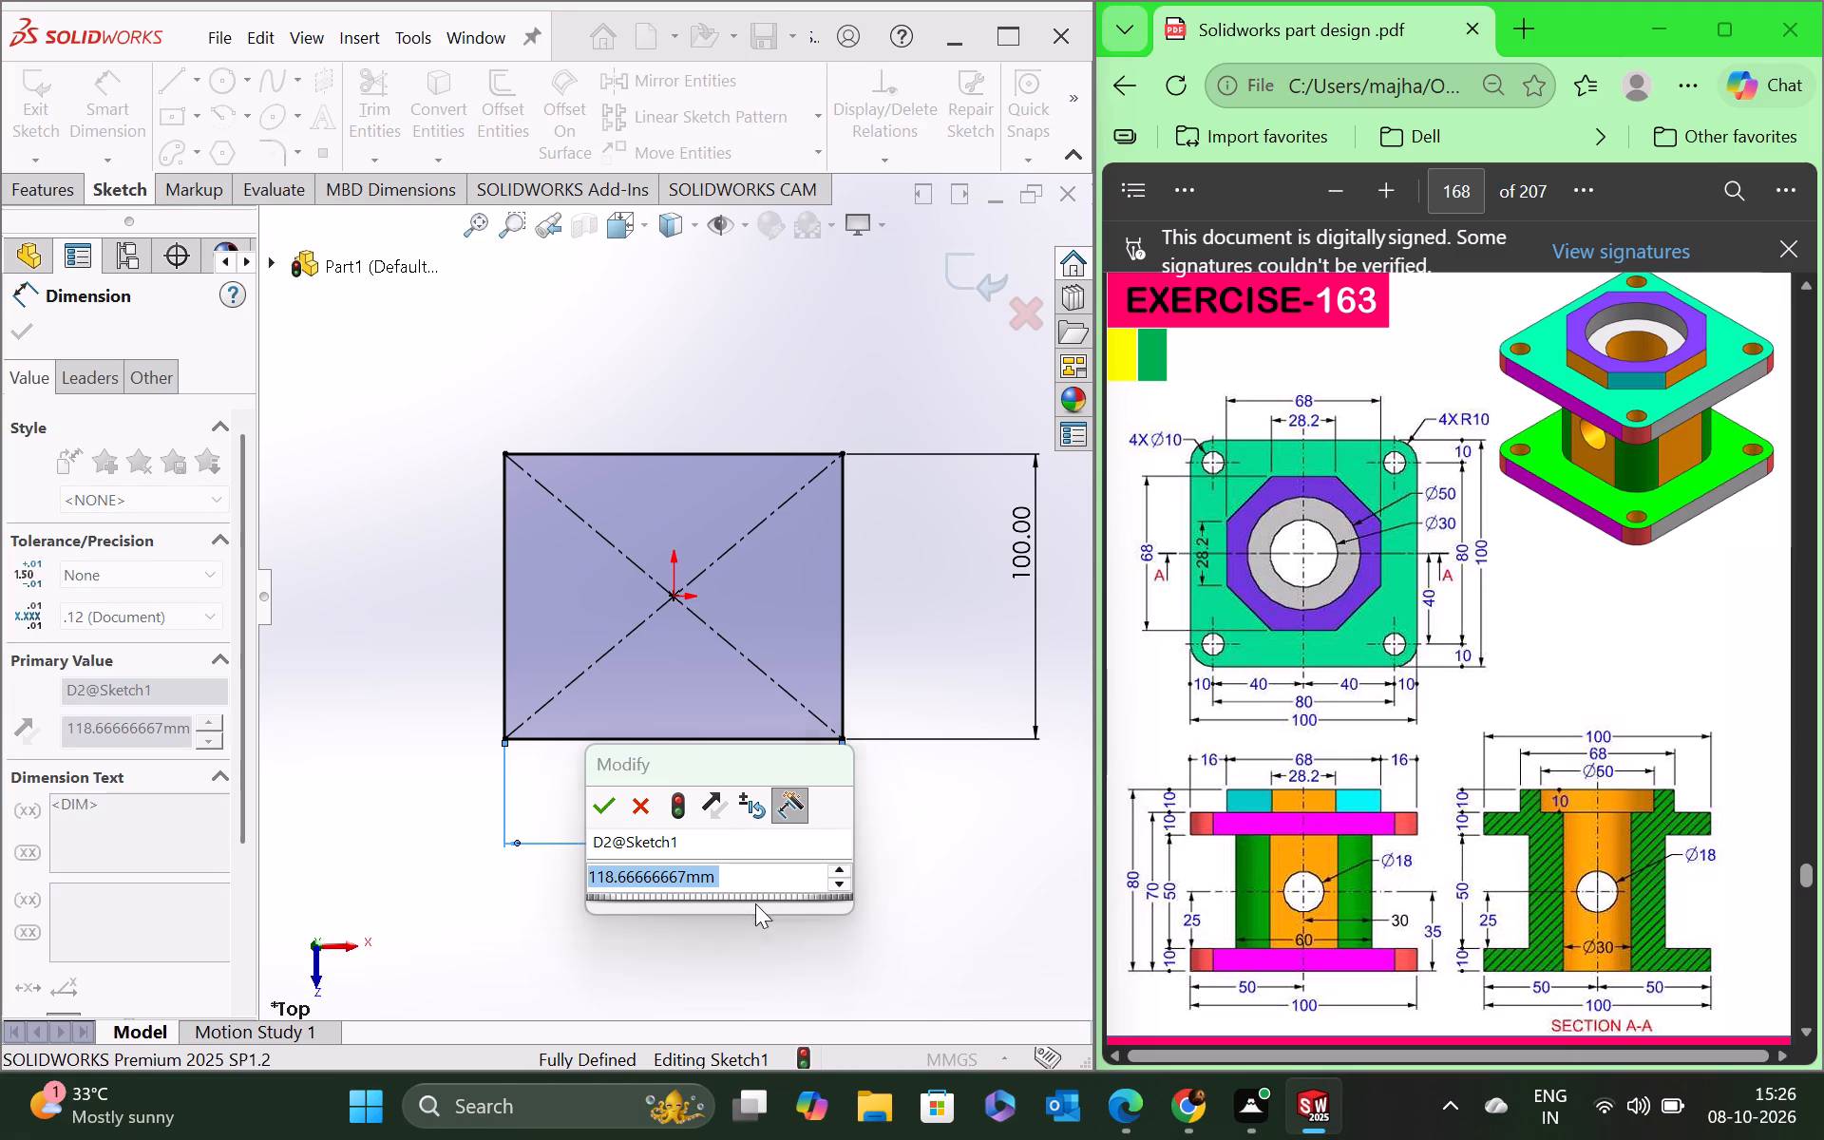
key(1)
text(00)
key(Return)
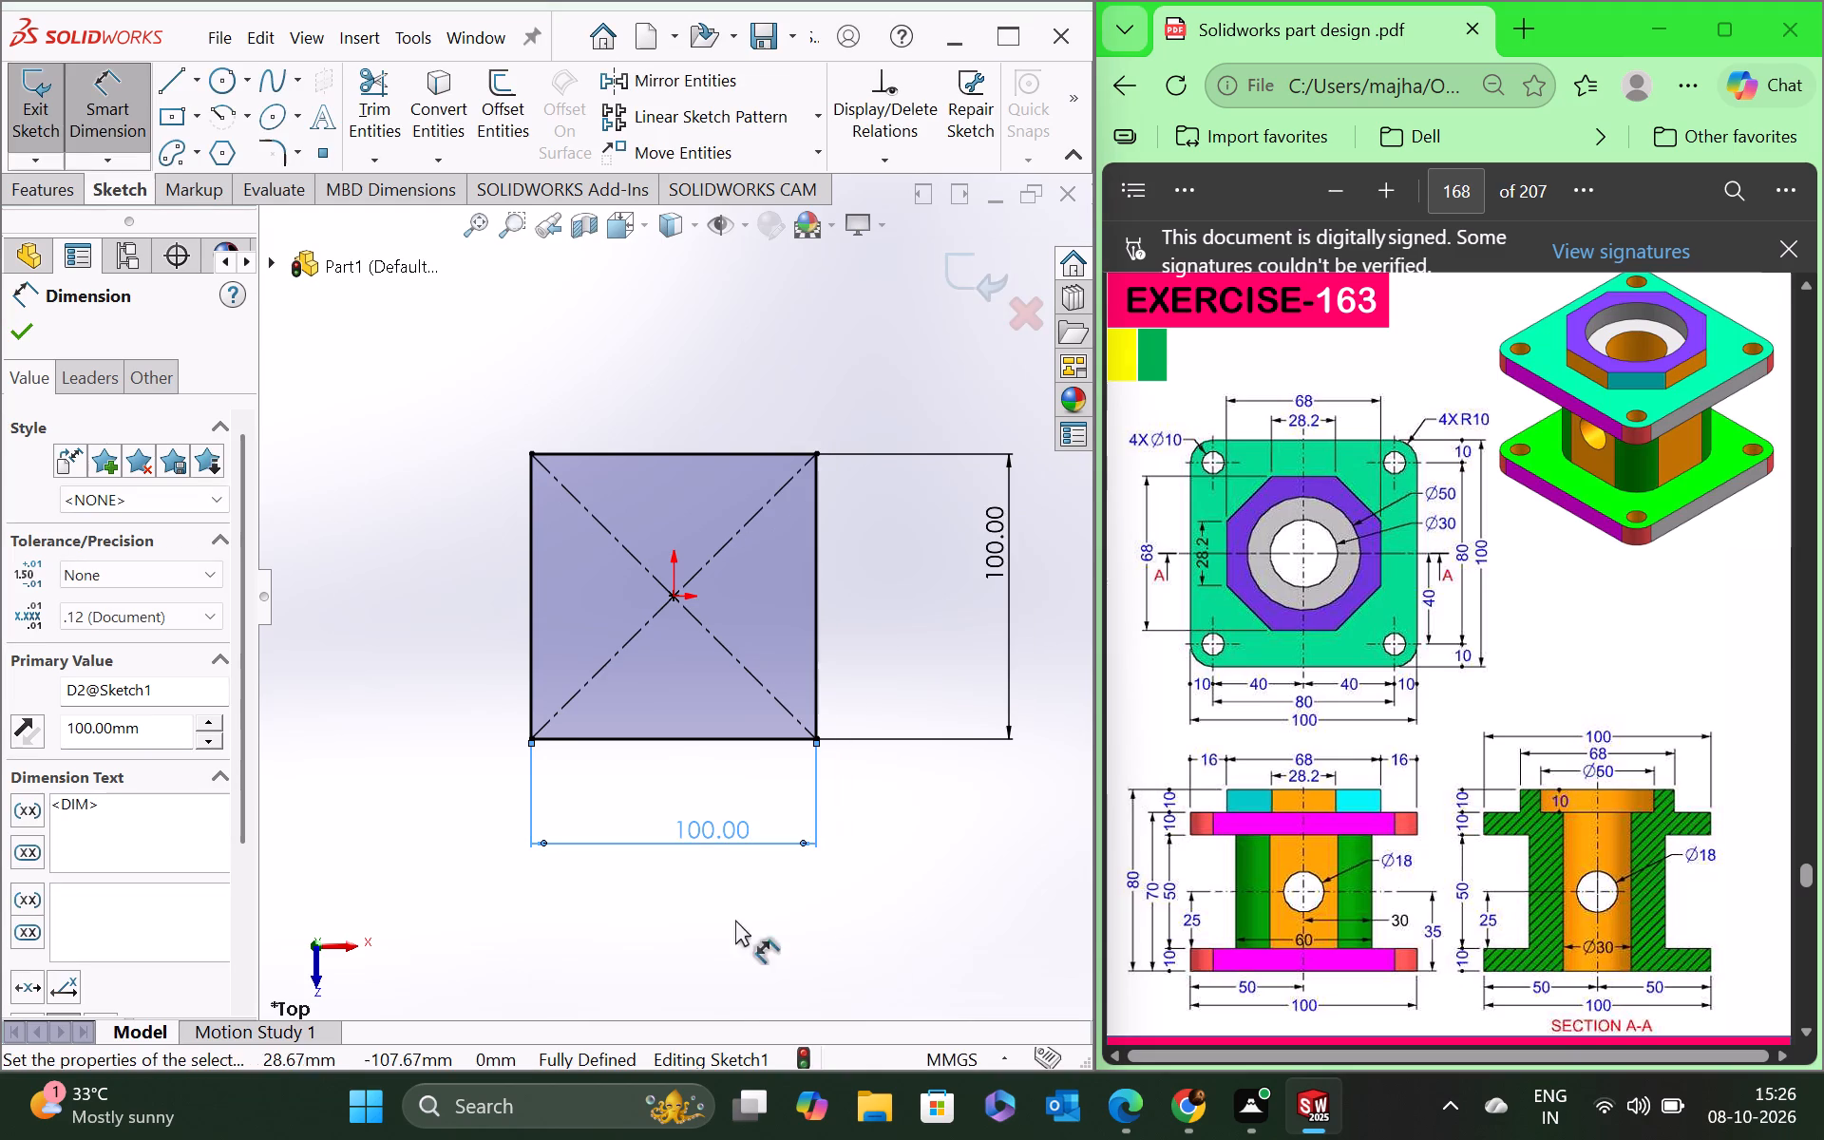
Sketch a circle about 56 mm in diameter centred on the origin inside the square.
click(229, 85)
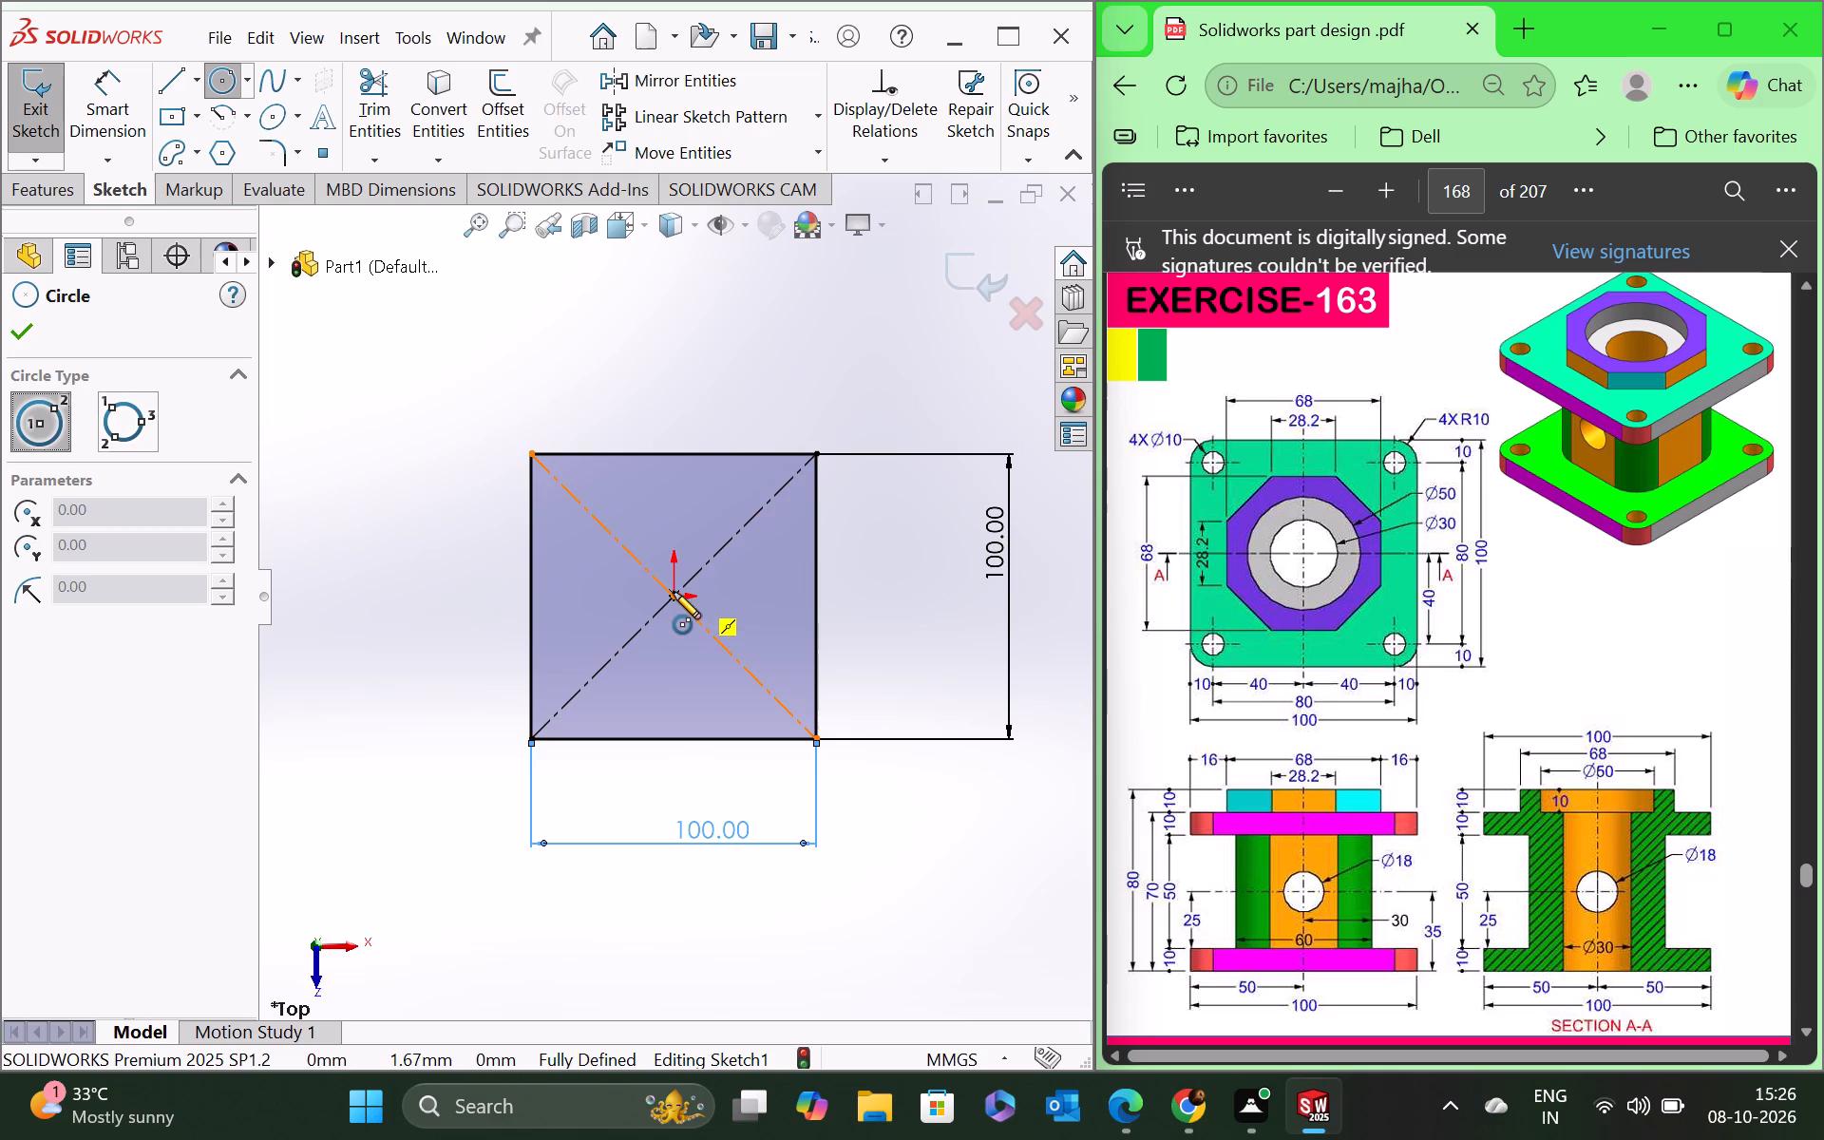
click(674, 593)
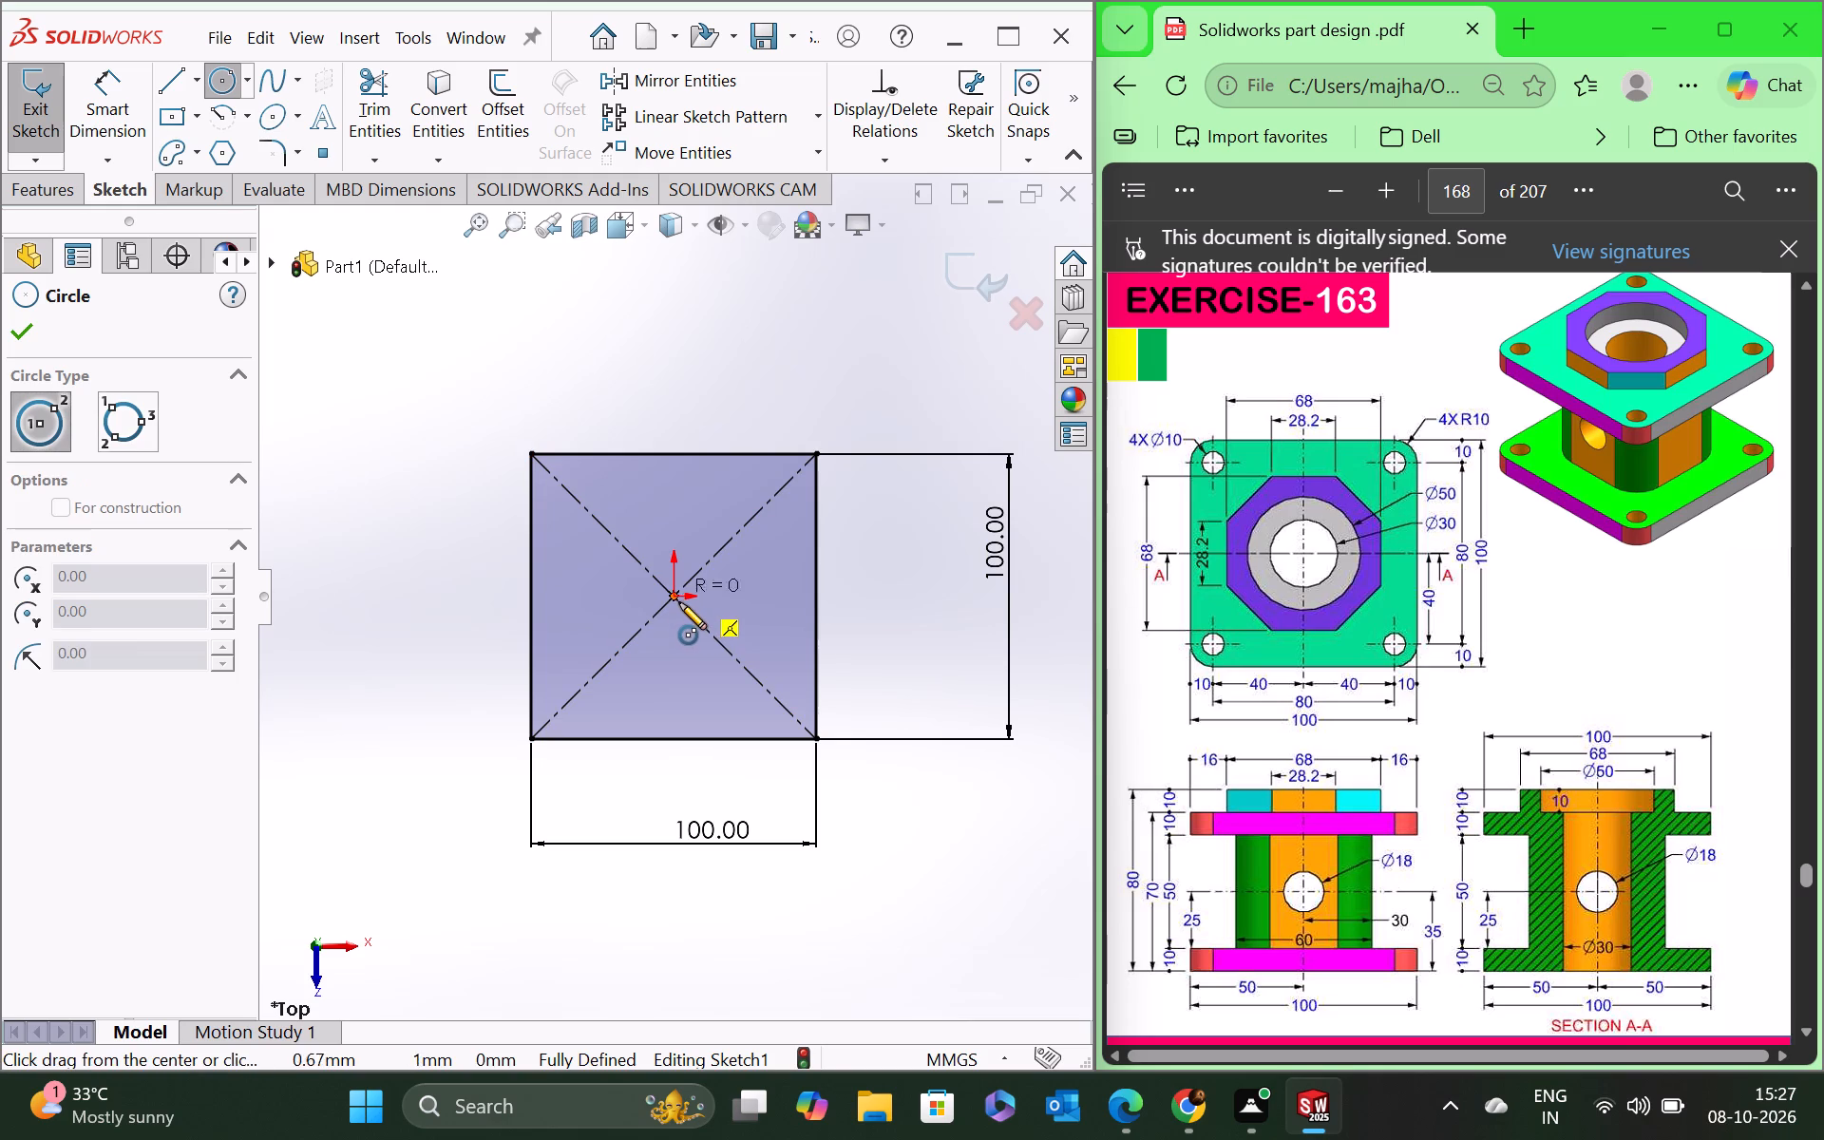
click(750, 617)
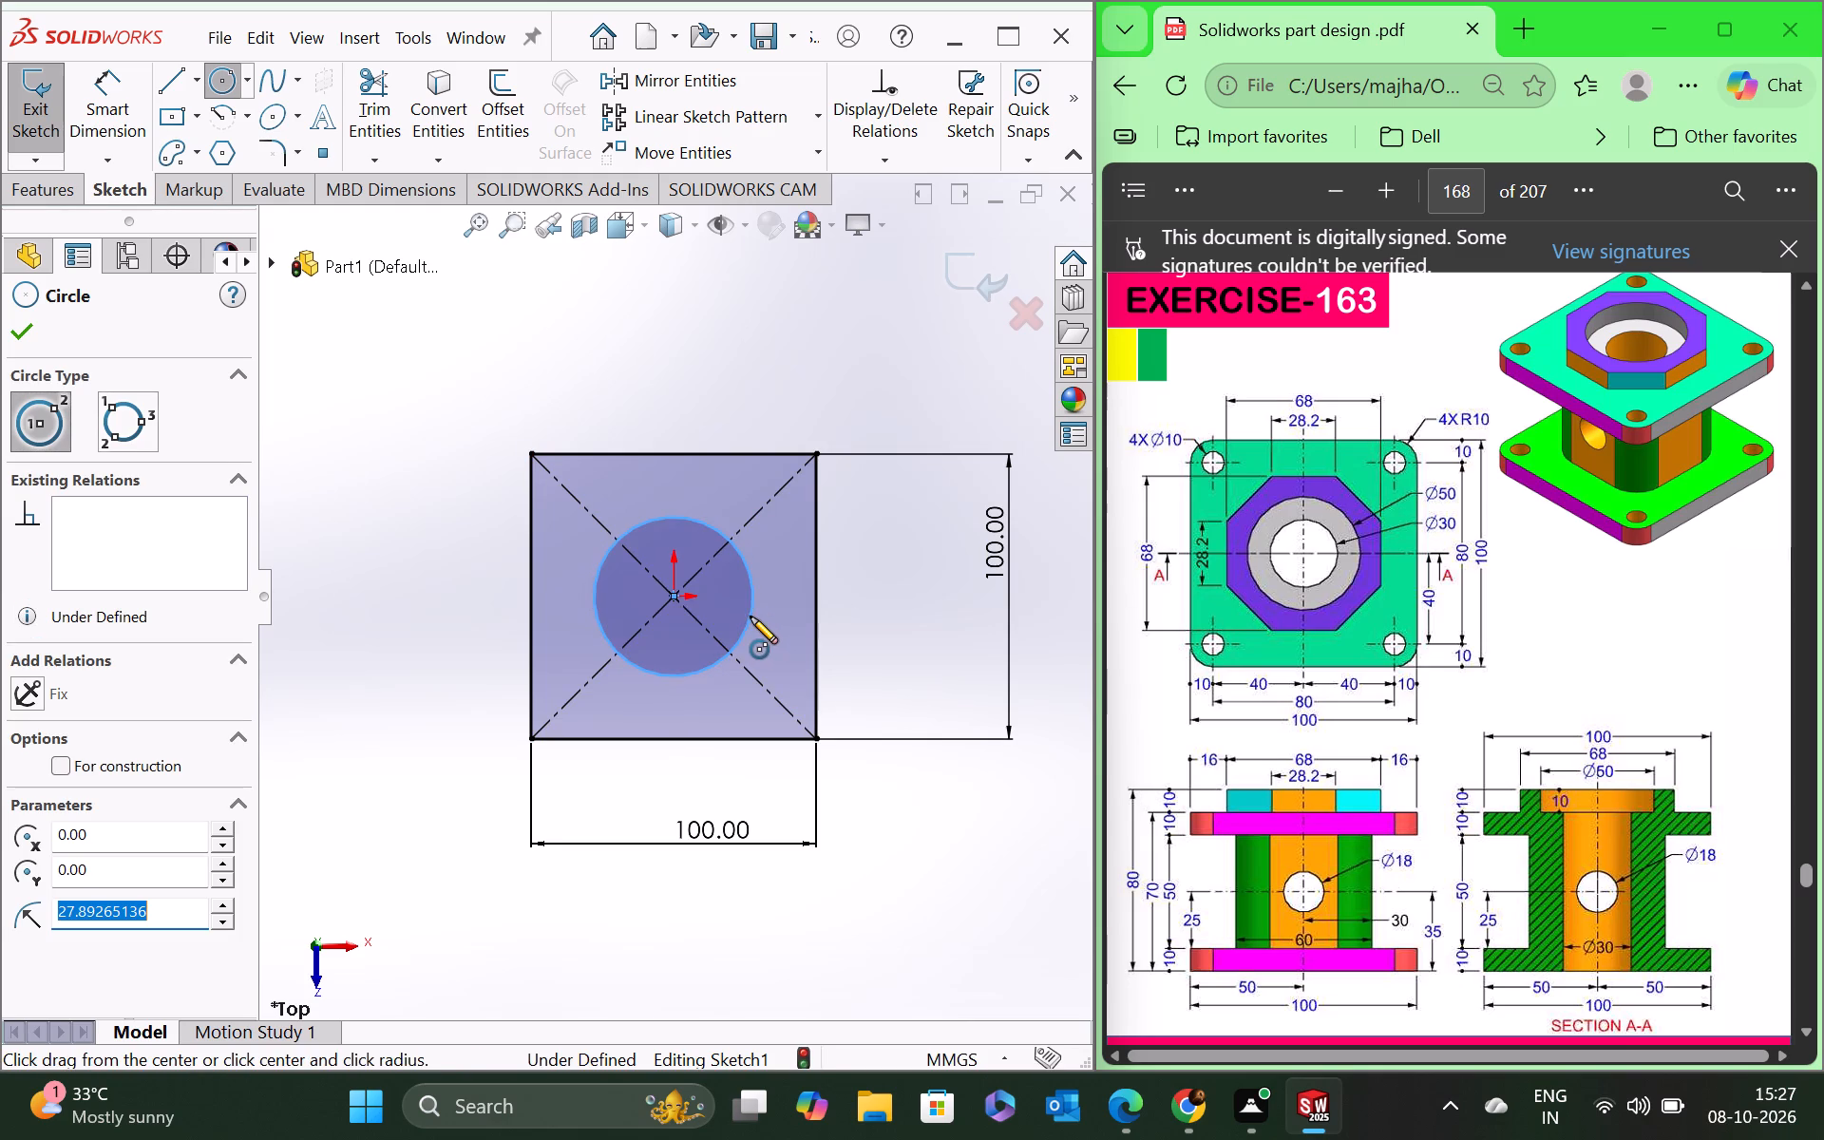
Dimension the central circle to 30 mm in diameter.
click(139, 104)
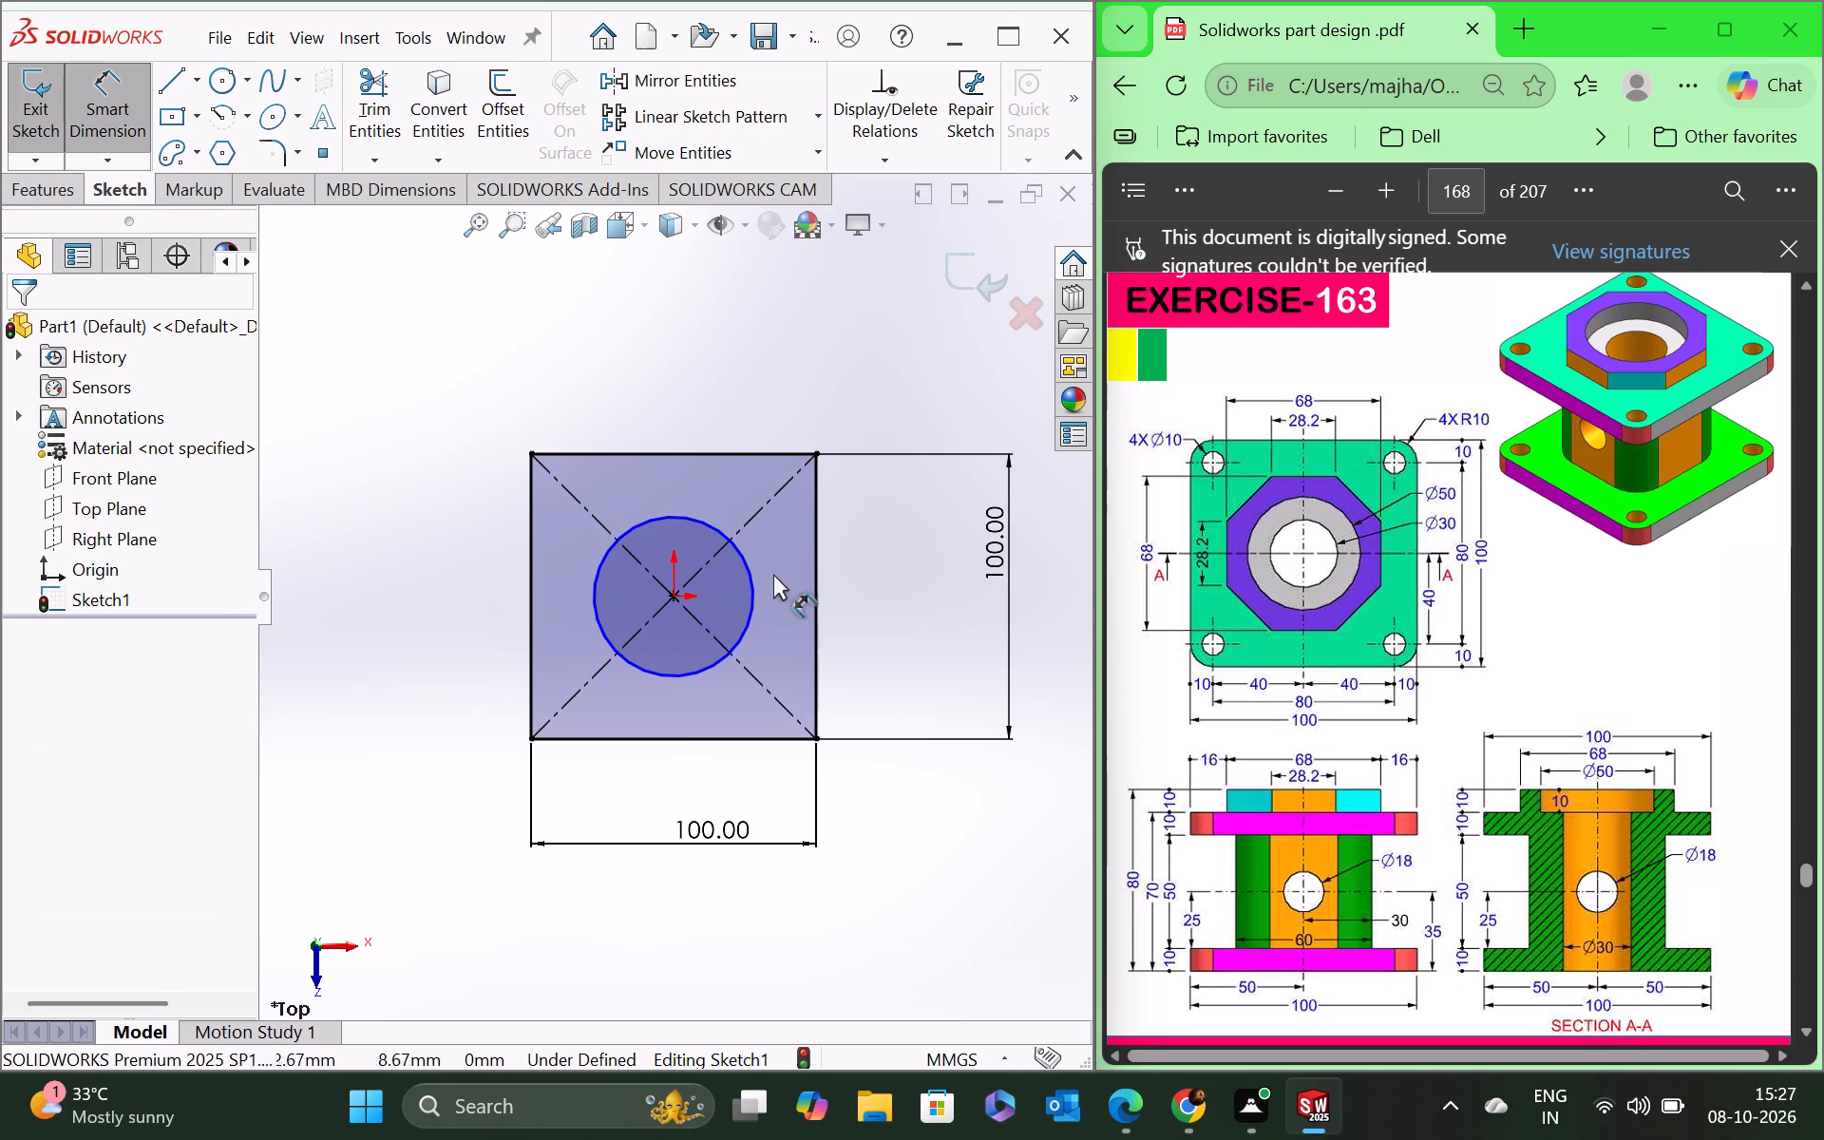
click(746, 574)
click(783, 555)
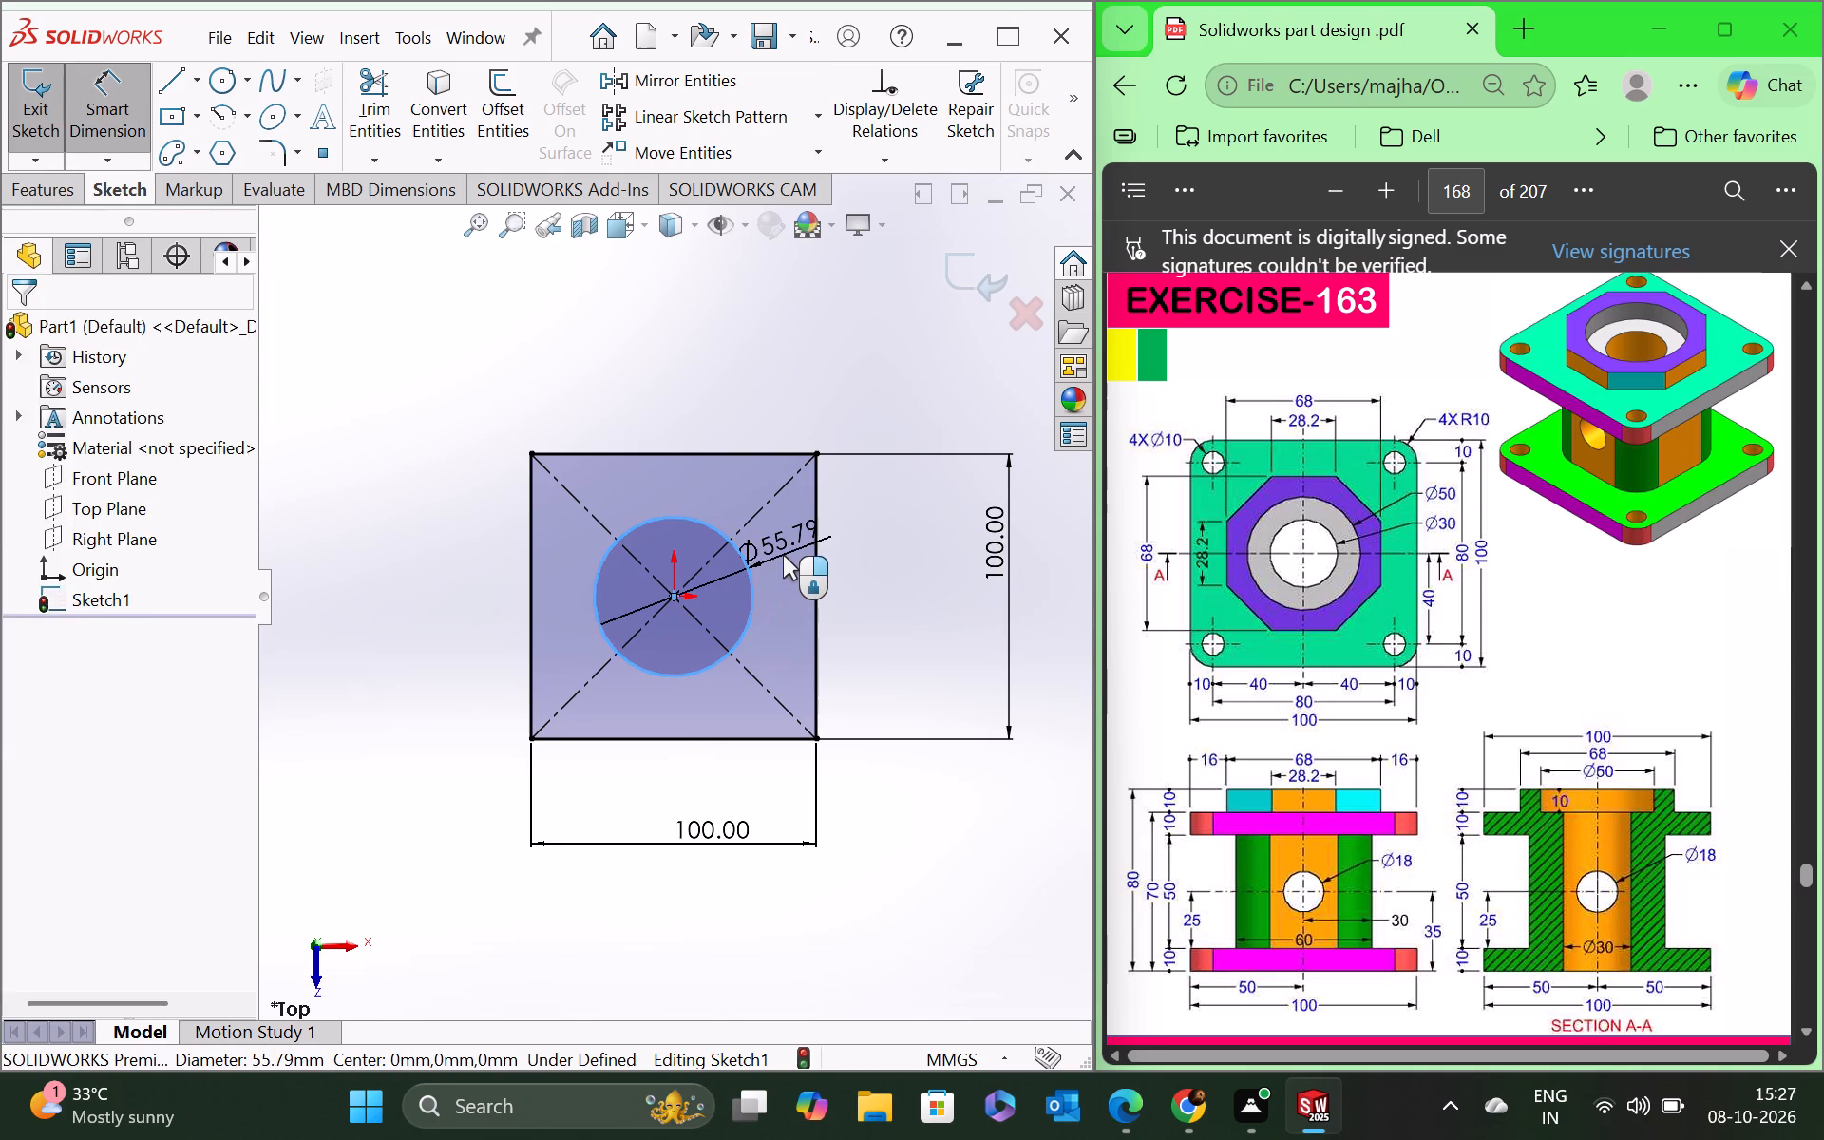
text(30)
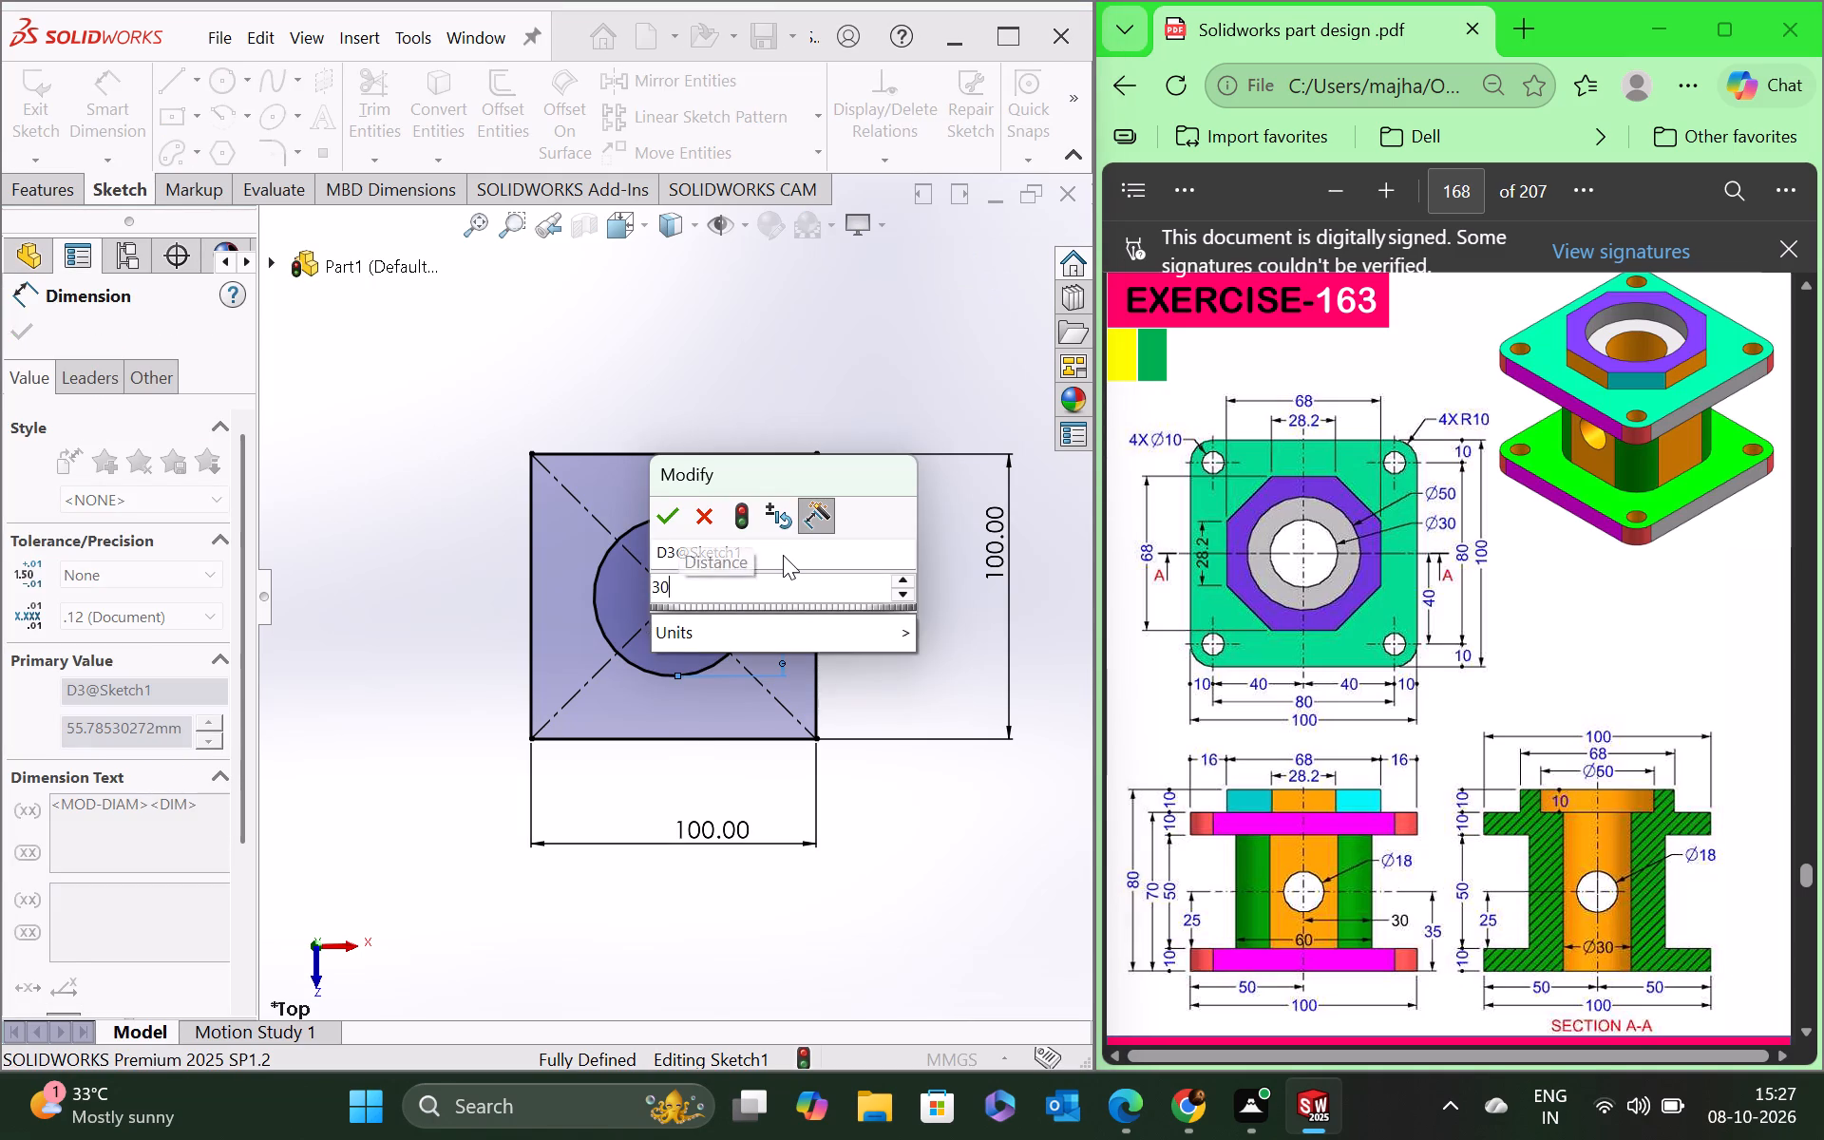
key(Return)
click(21, 338)
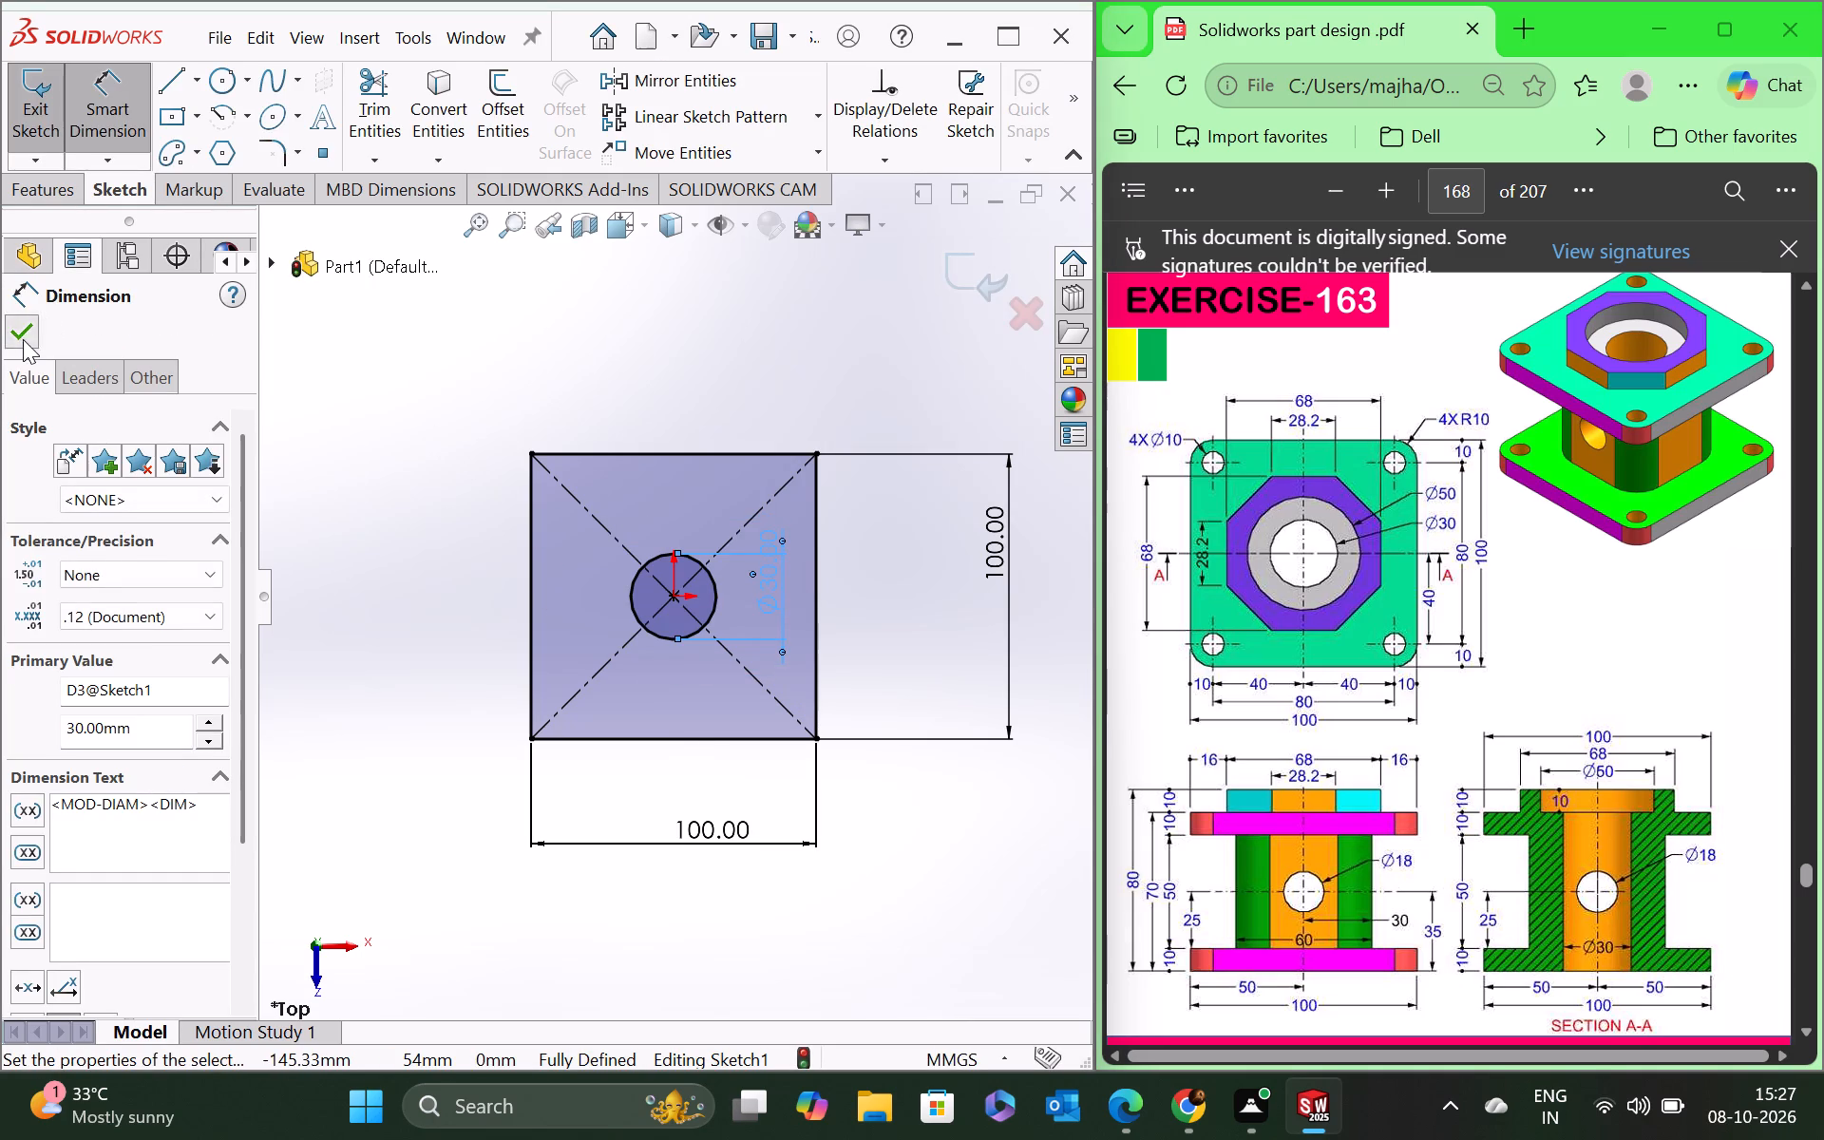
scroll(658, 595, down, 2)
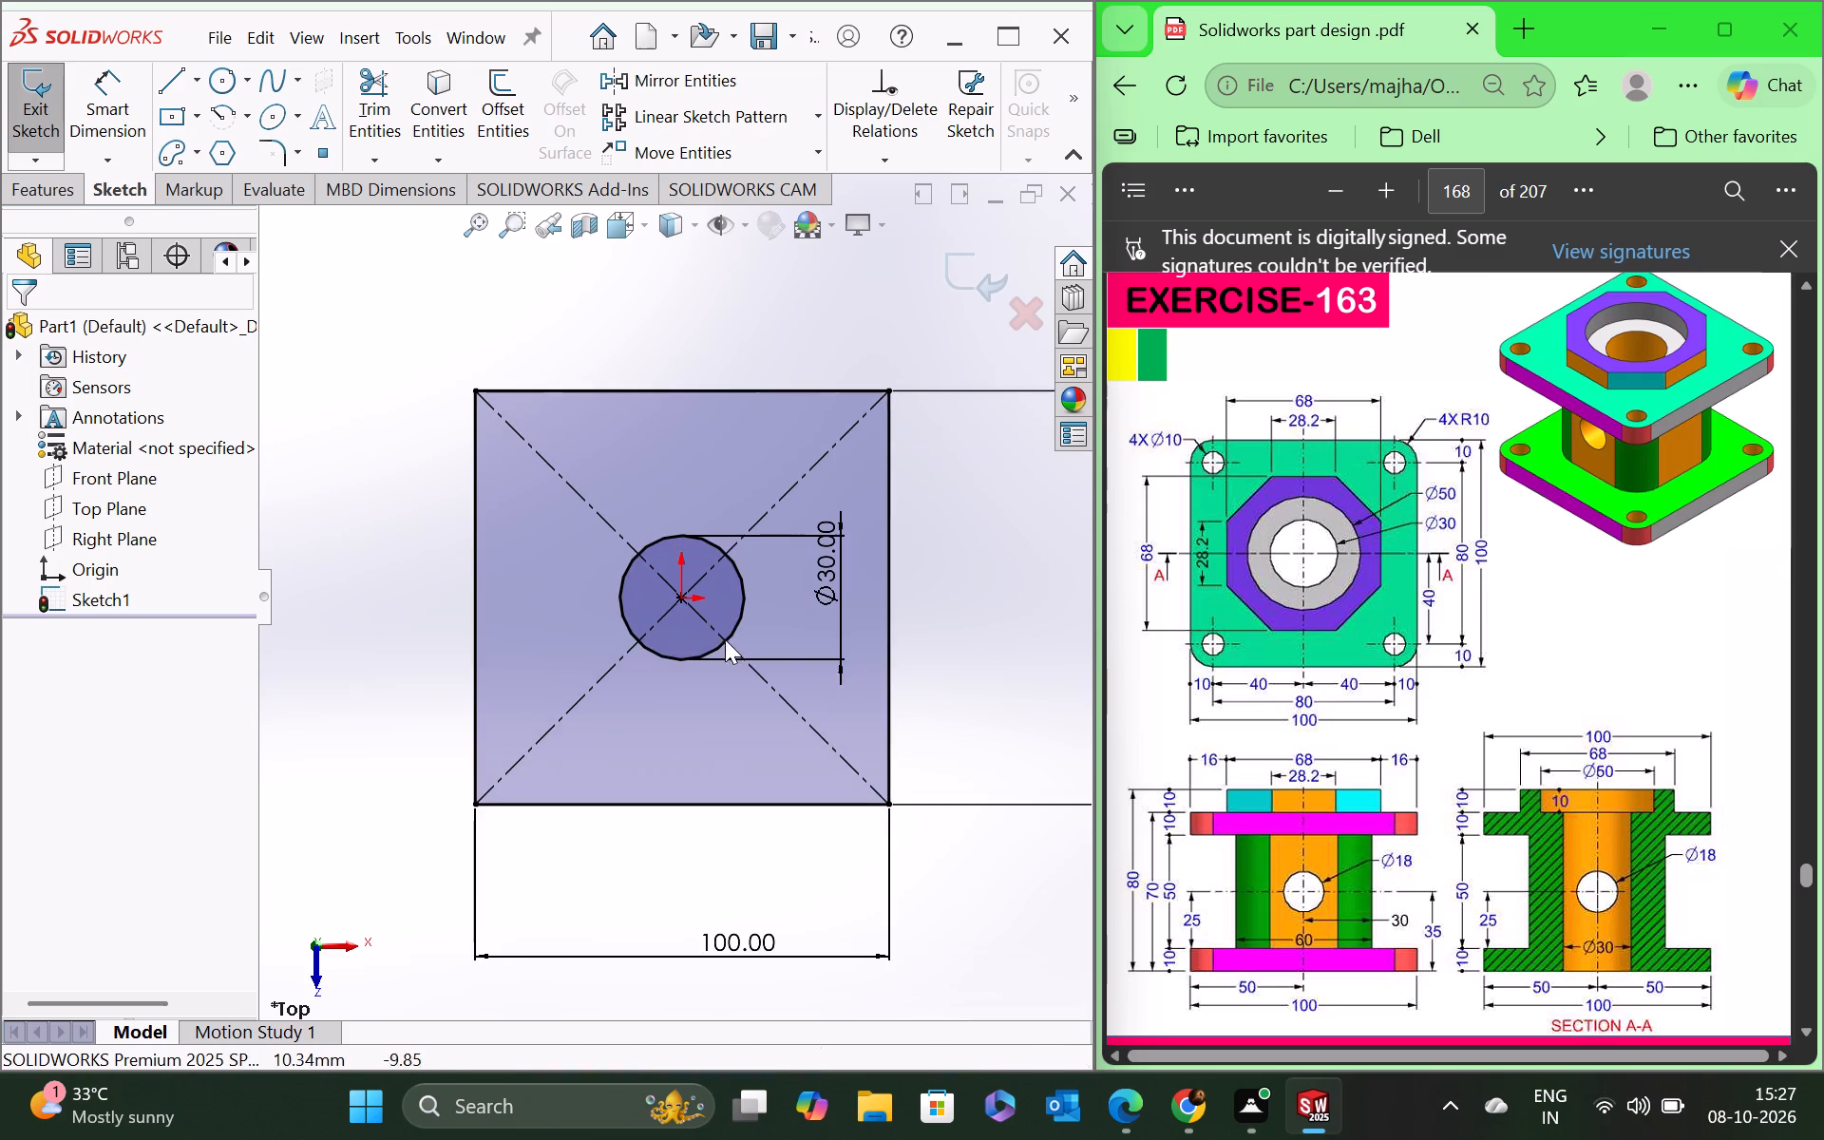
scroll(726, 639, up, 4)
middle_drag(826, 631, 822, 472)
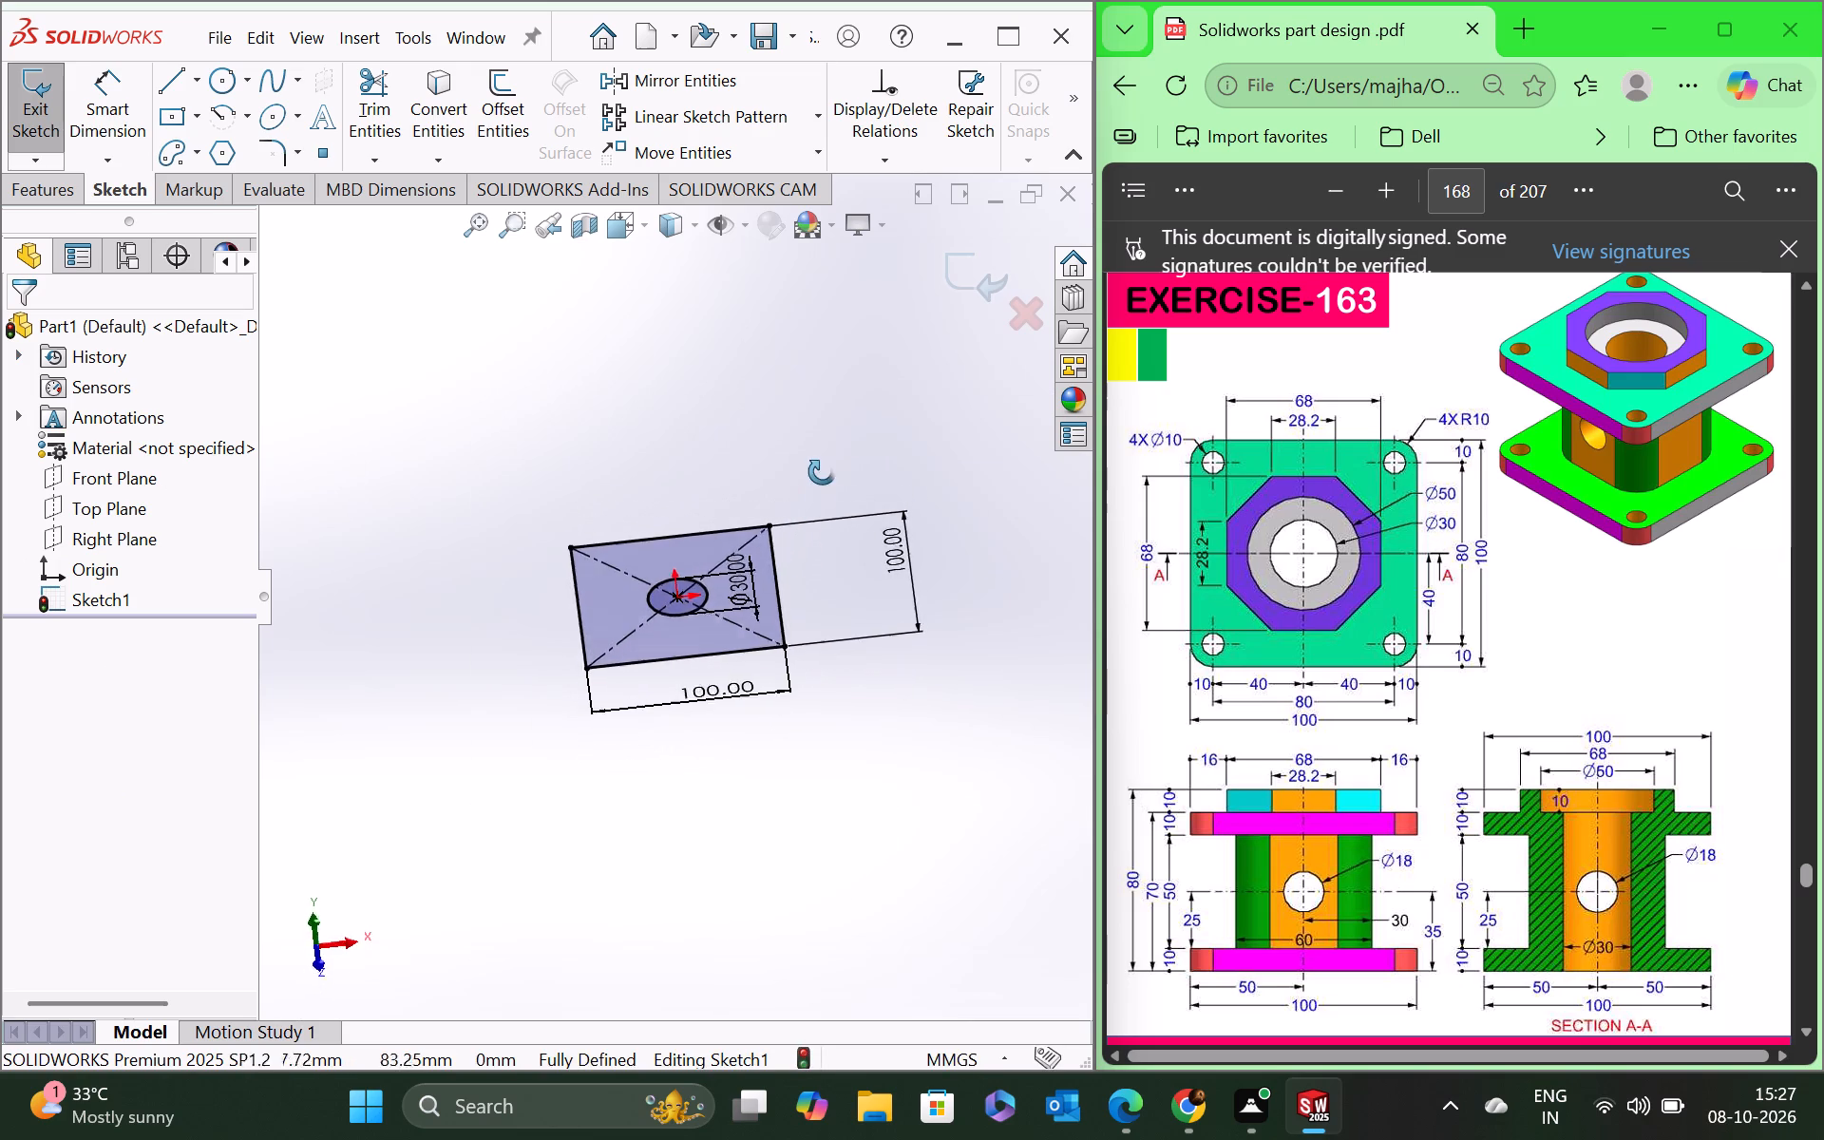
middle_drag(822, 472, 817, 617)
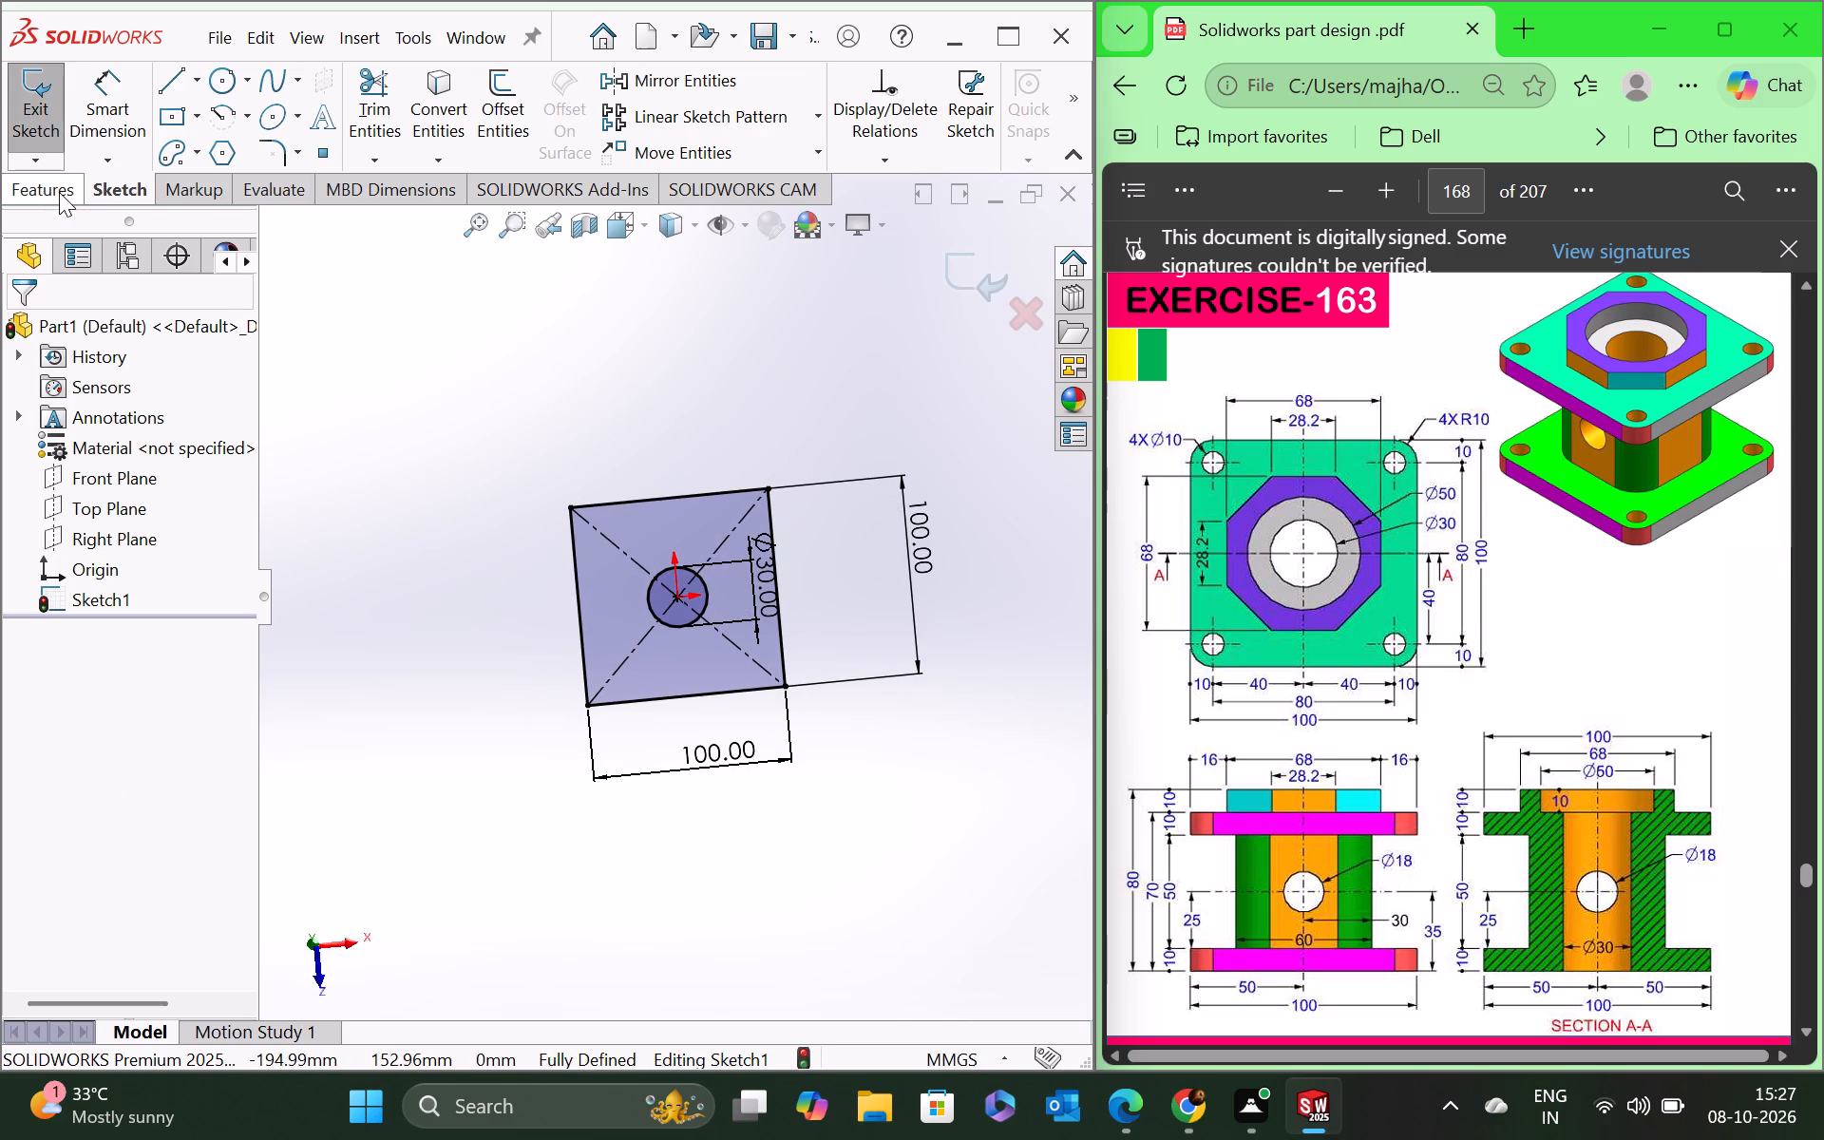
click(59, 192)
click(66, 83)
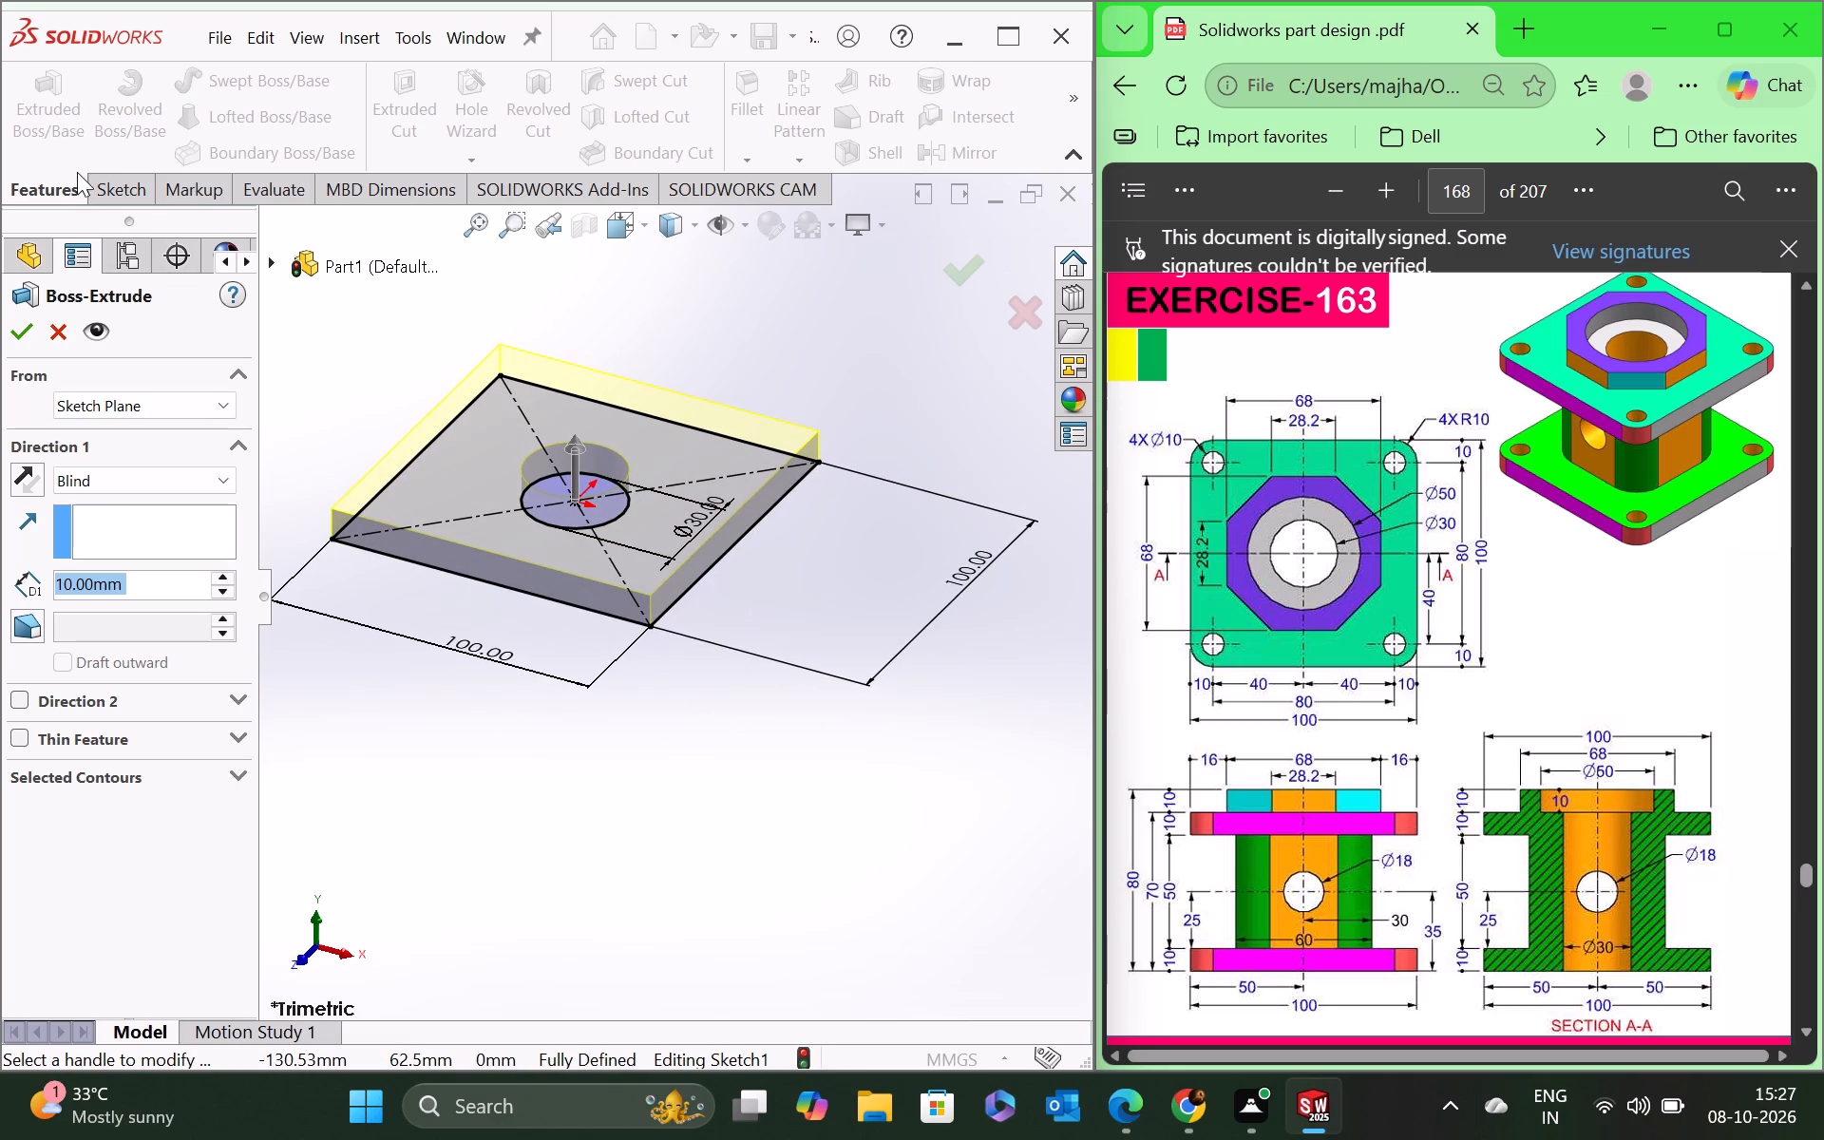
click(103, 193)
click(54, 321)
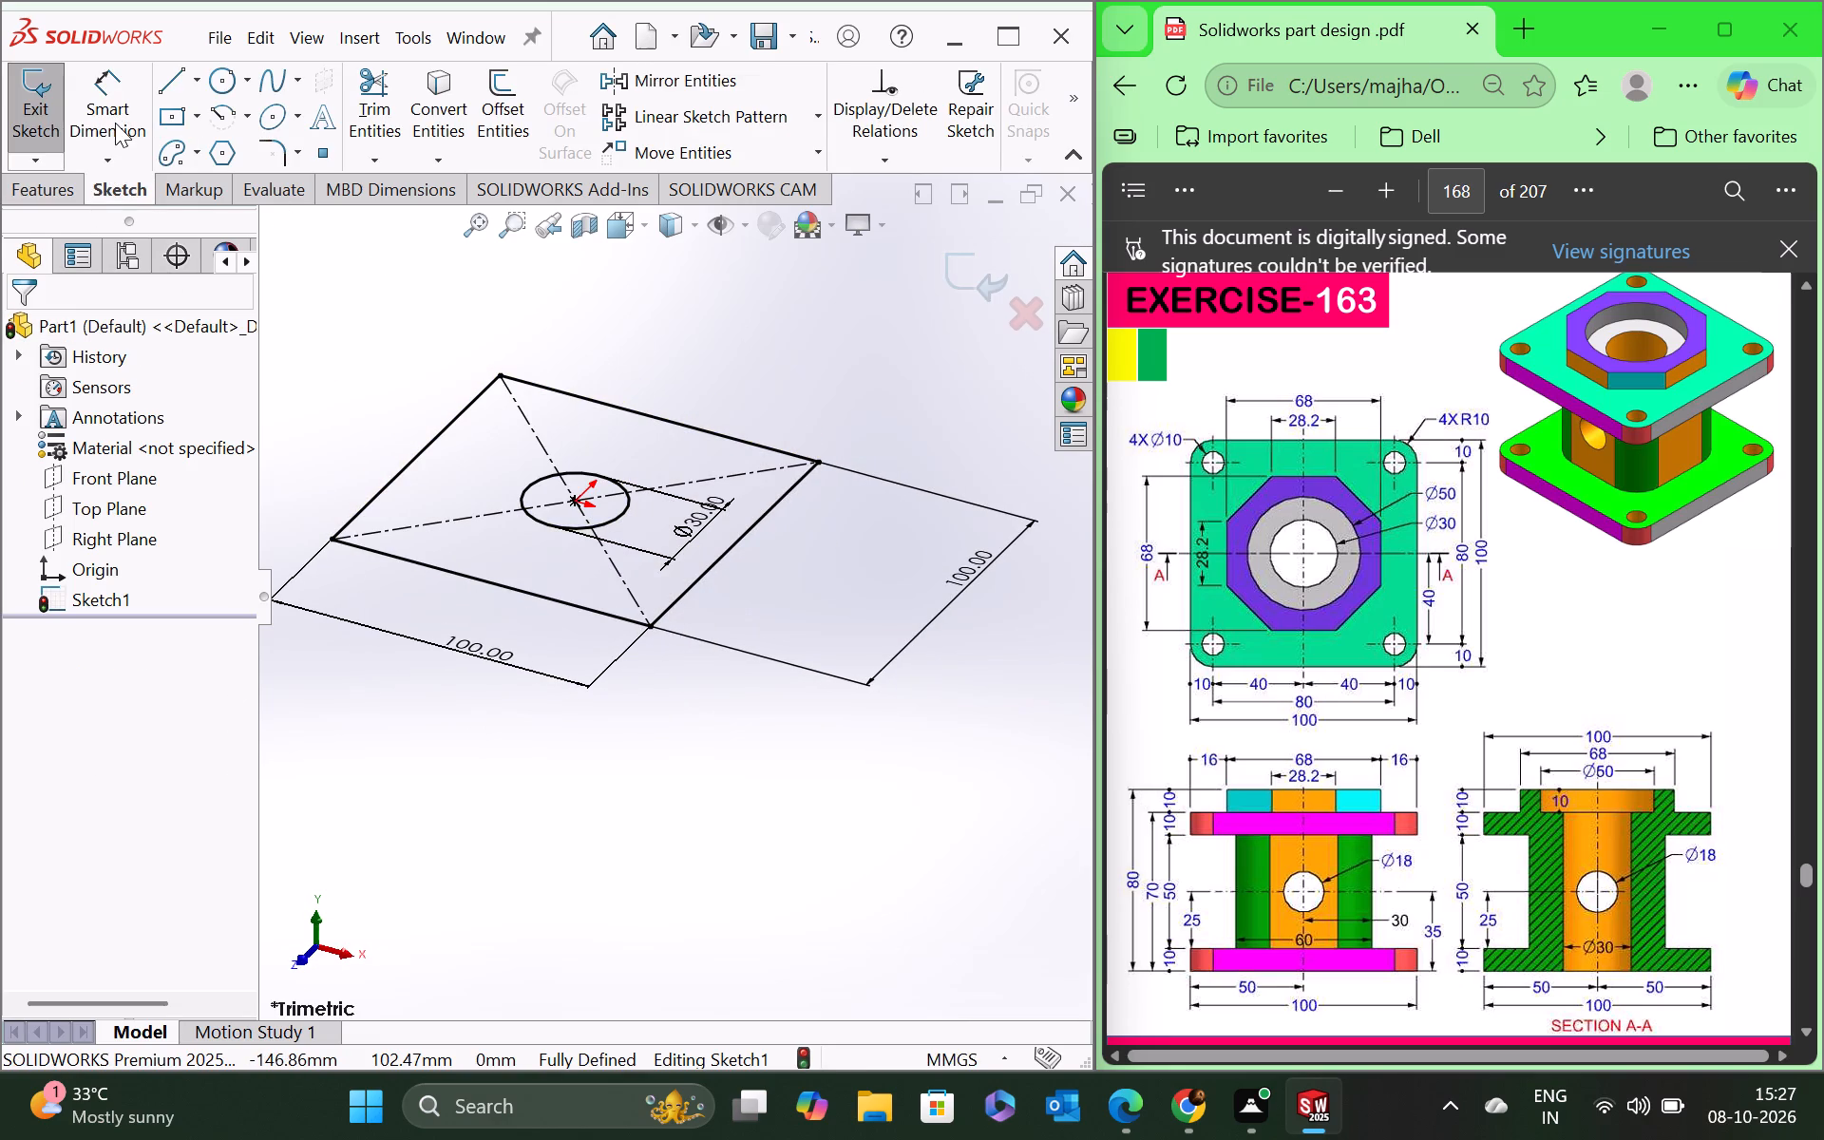
Round all four corners of the square with 10 mm sketch fillets.
middle_drag(829, 368, 867, 512)
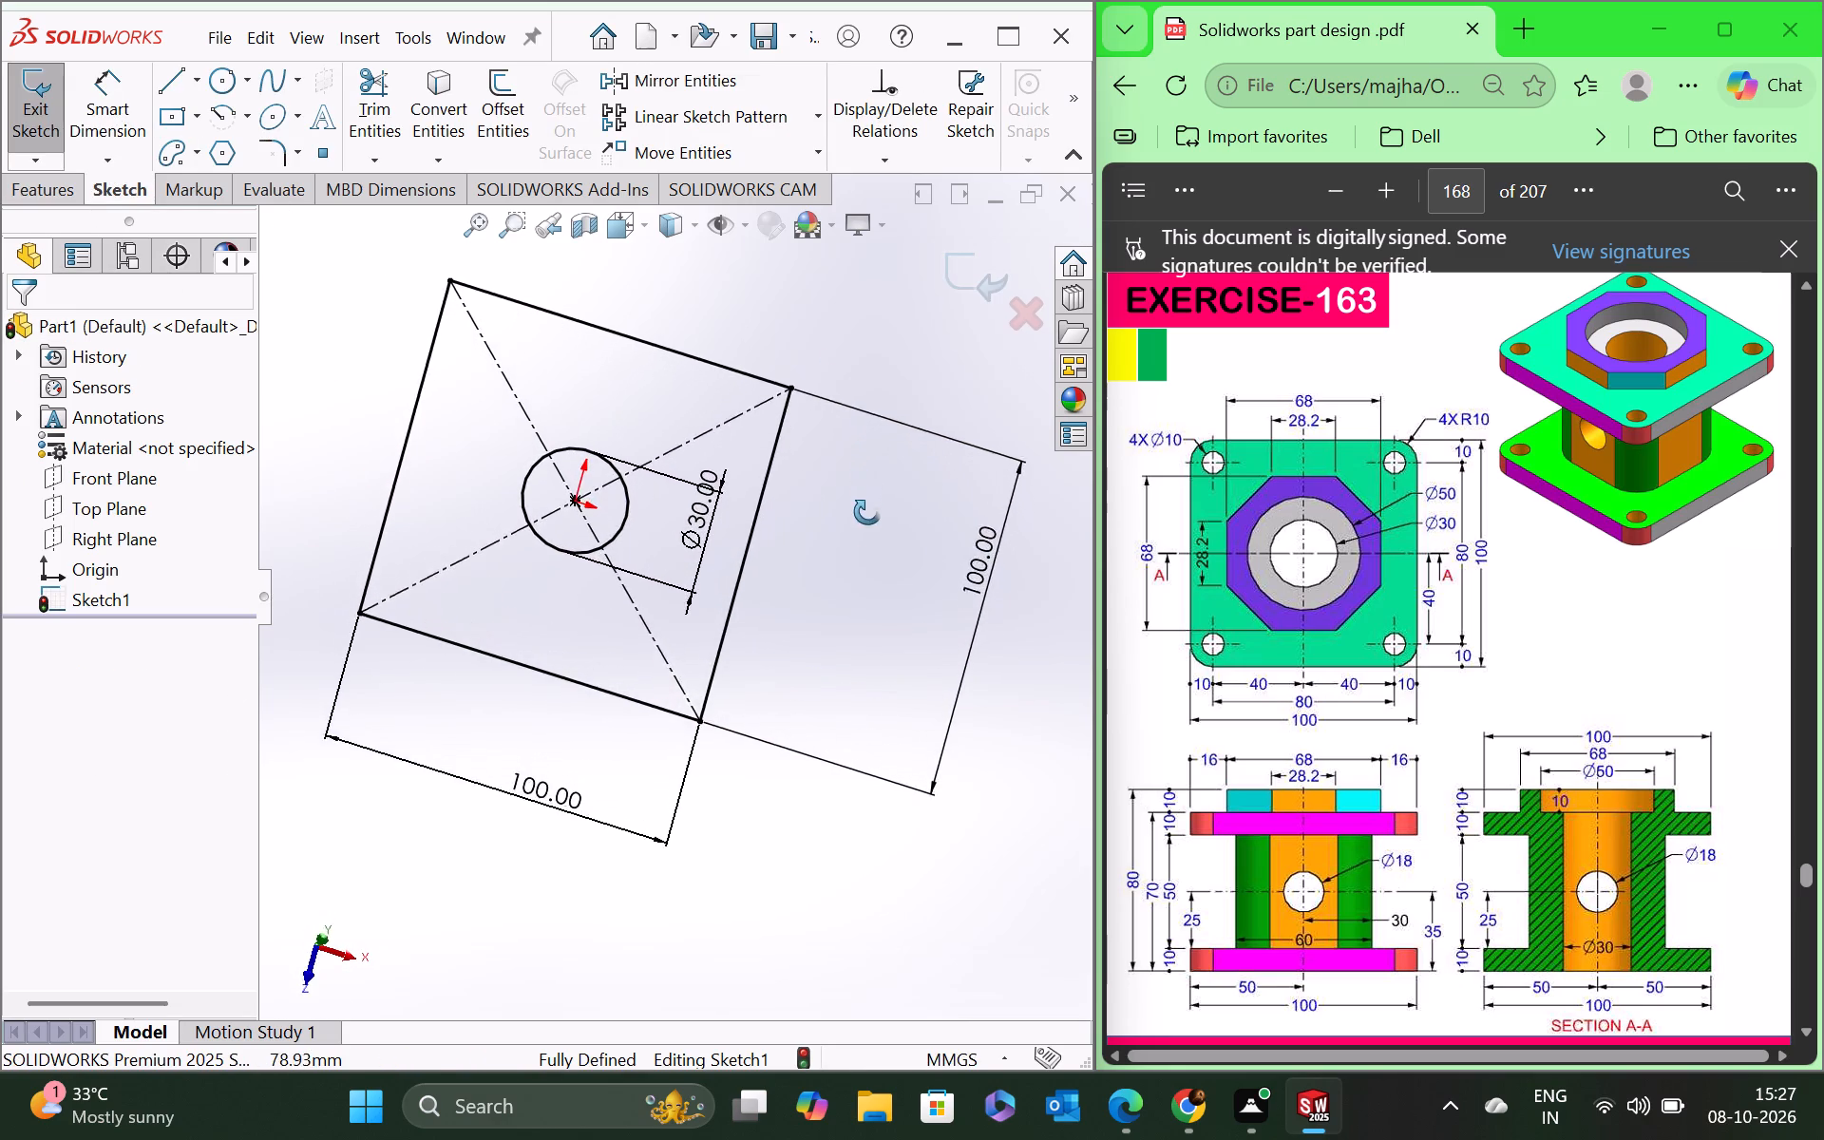
middle_drag(867, 512, 793, 609)
scroll(572, 583, up, 3)
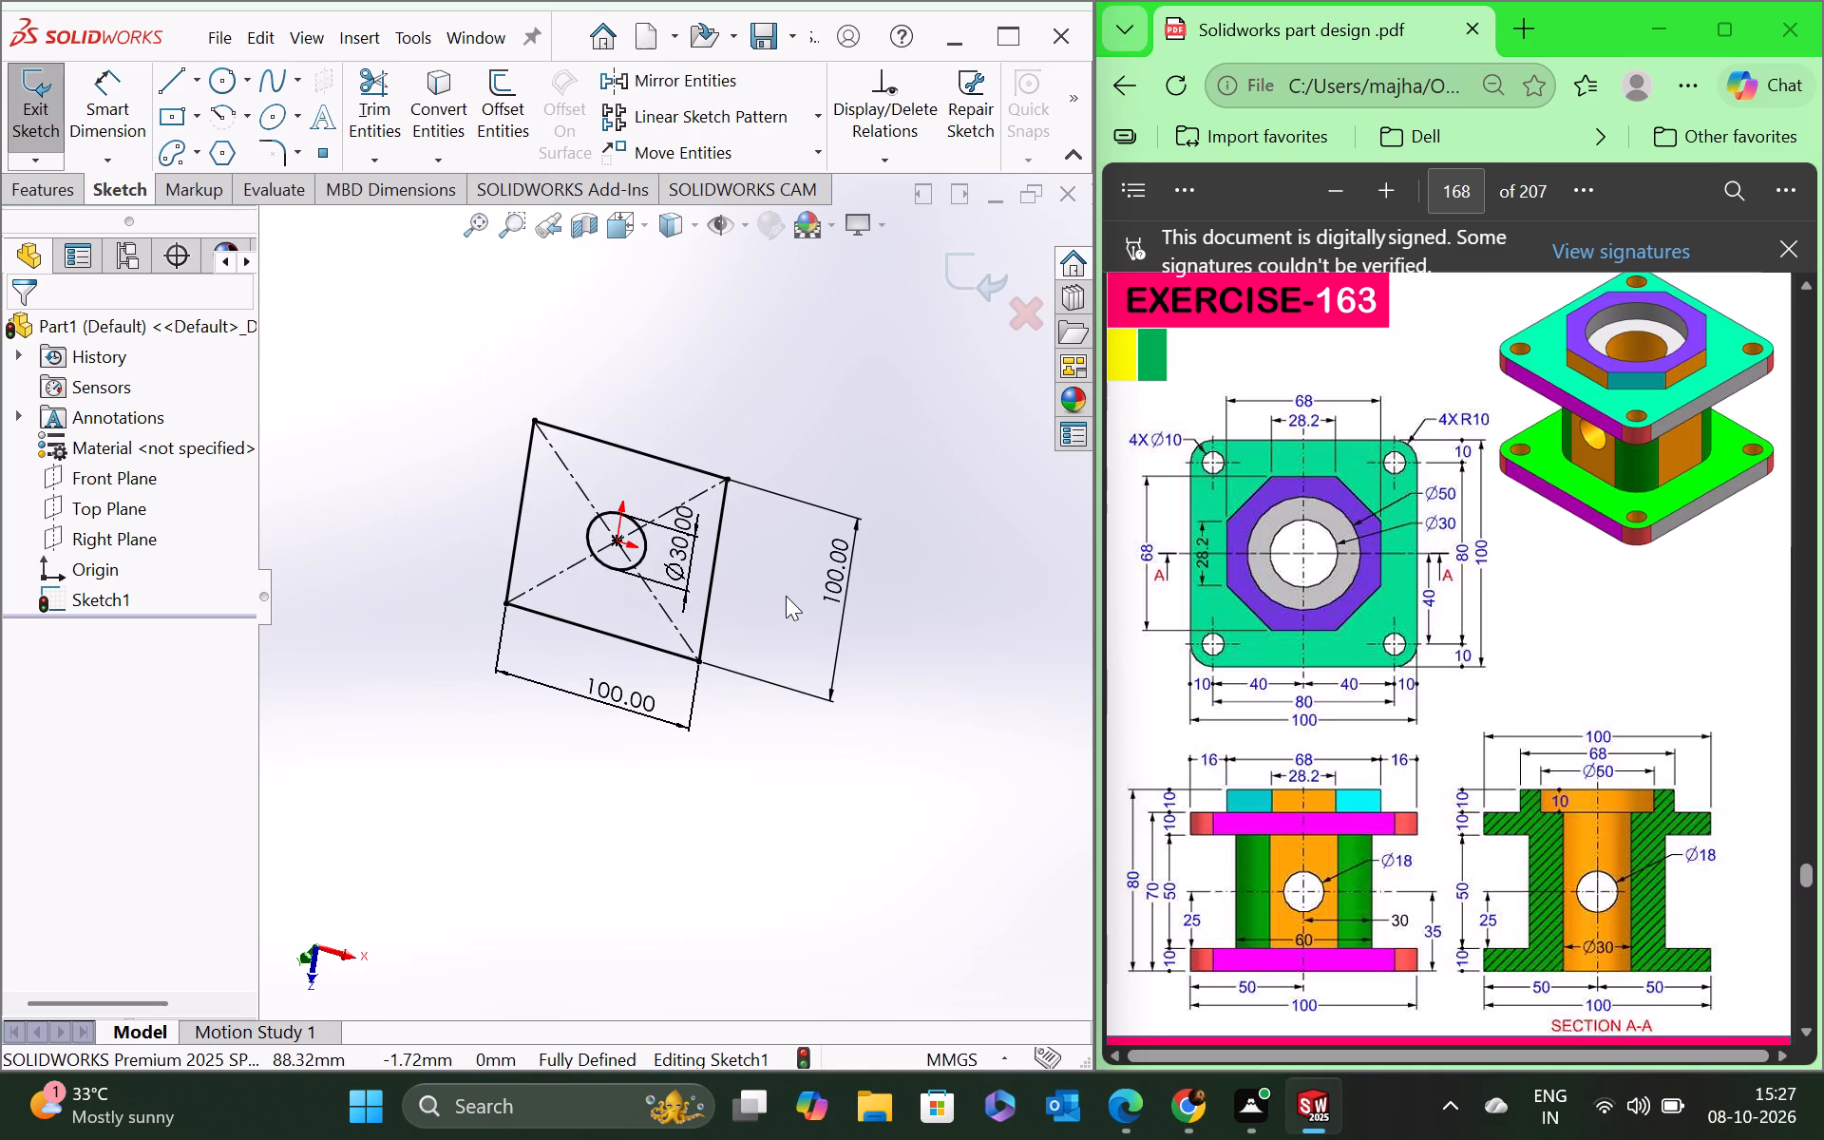
middle_drag(786, 596, 766, 542)
scroll(766, 542, up, 1)
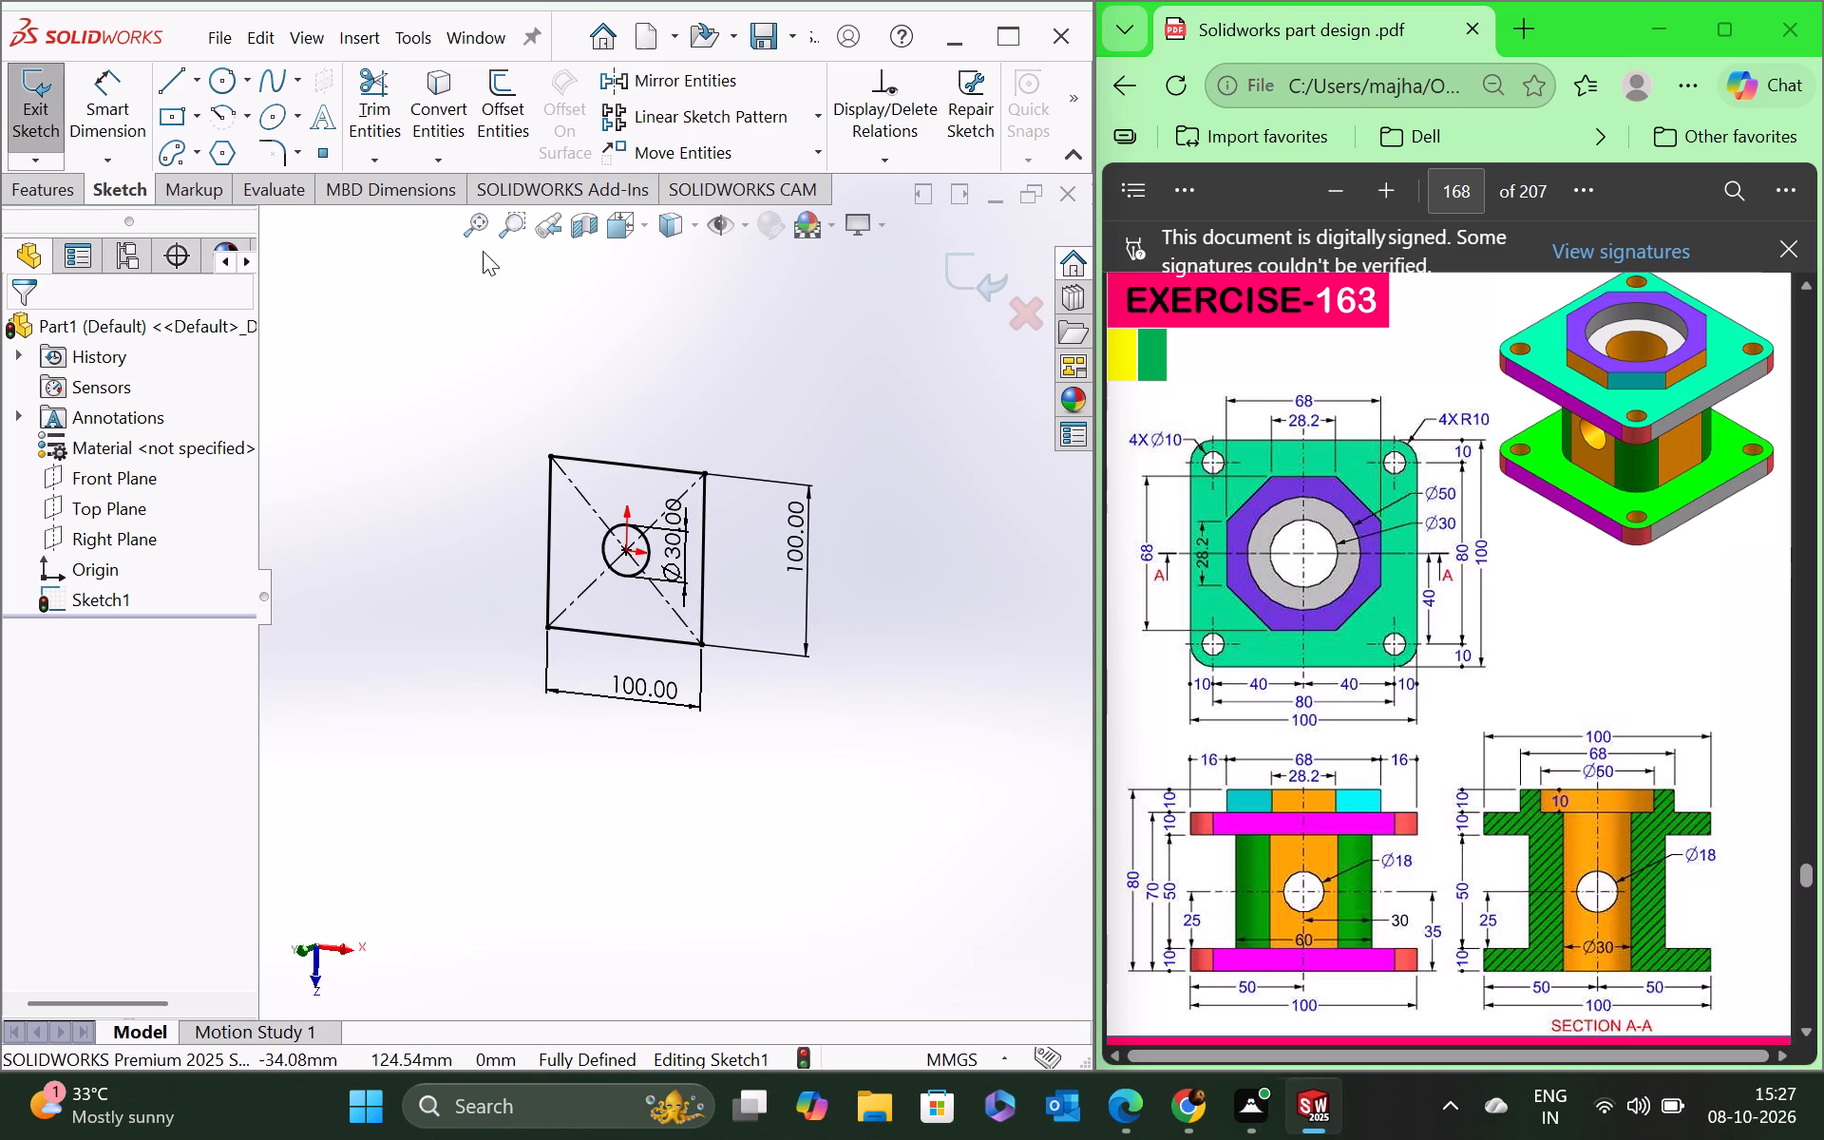
click(270, 150)
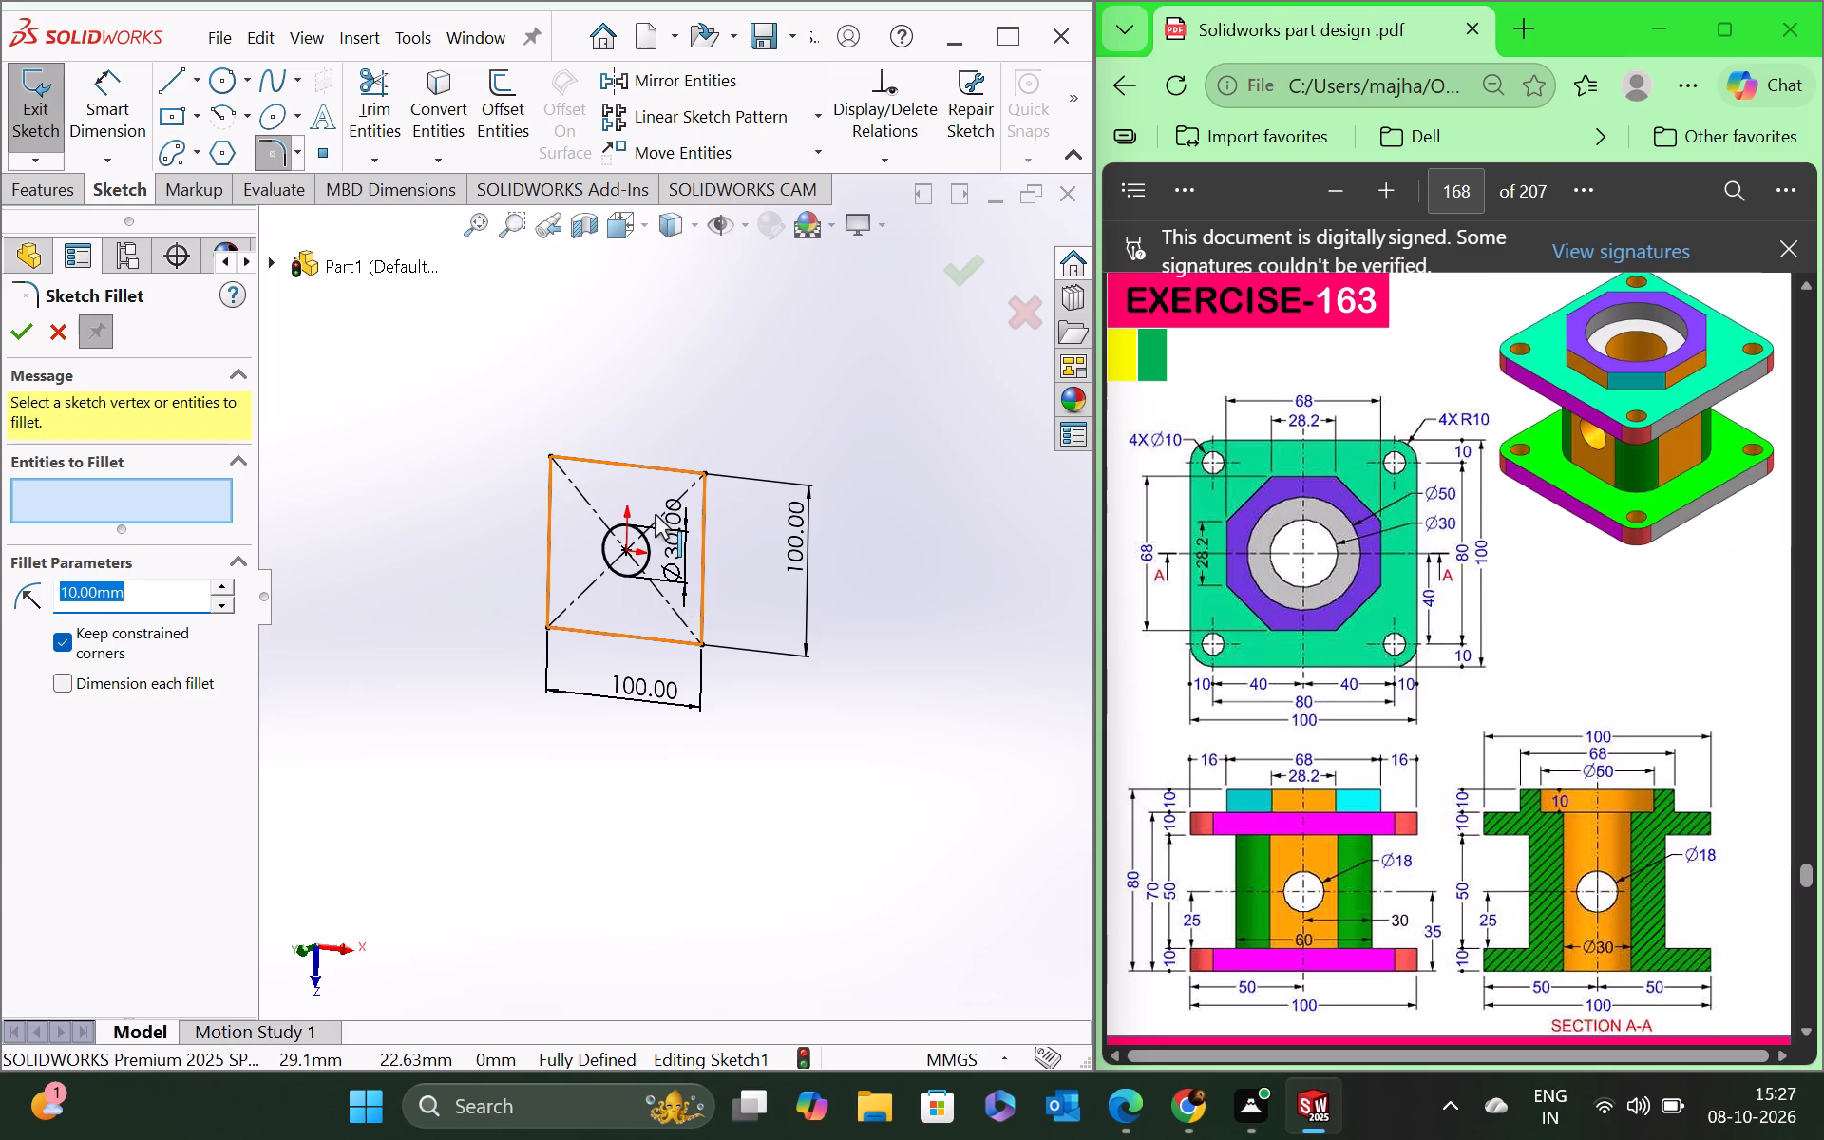
click(697, 640)
click(704, 471)
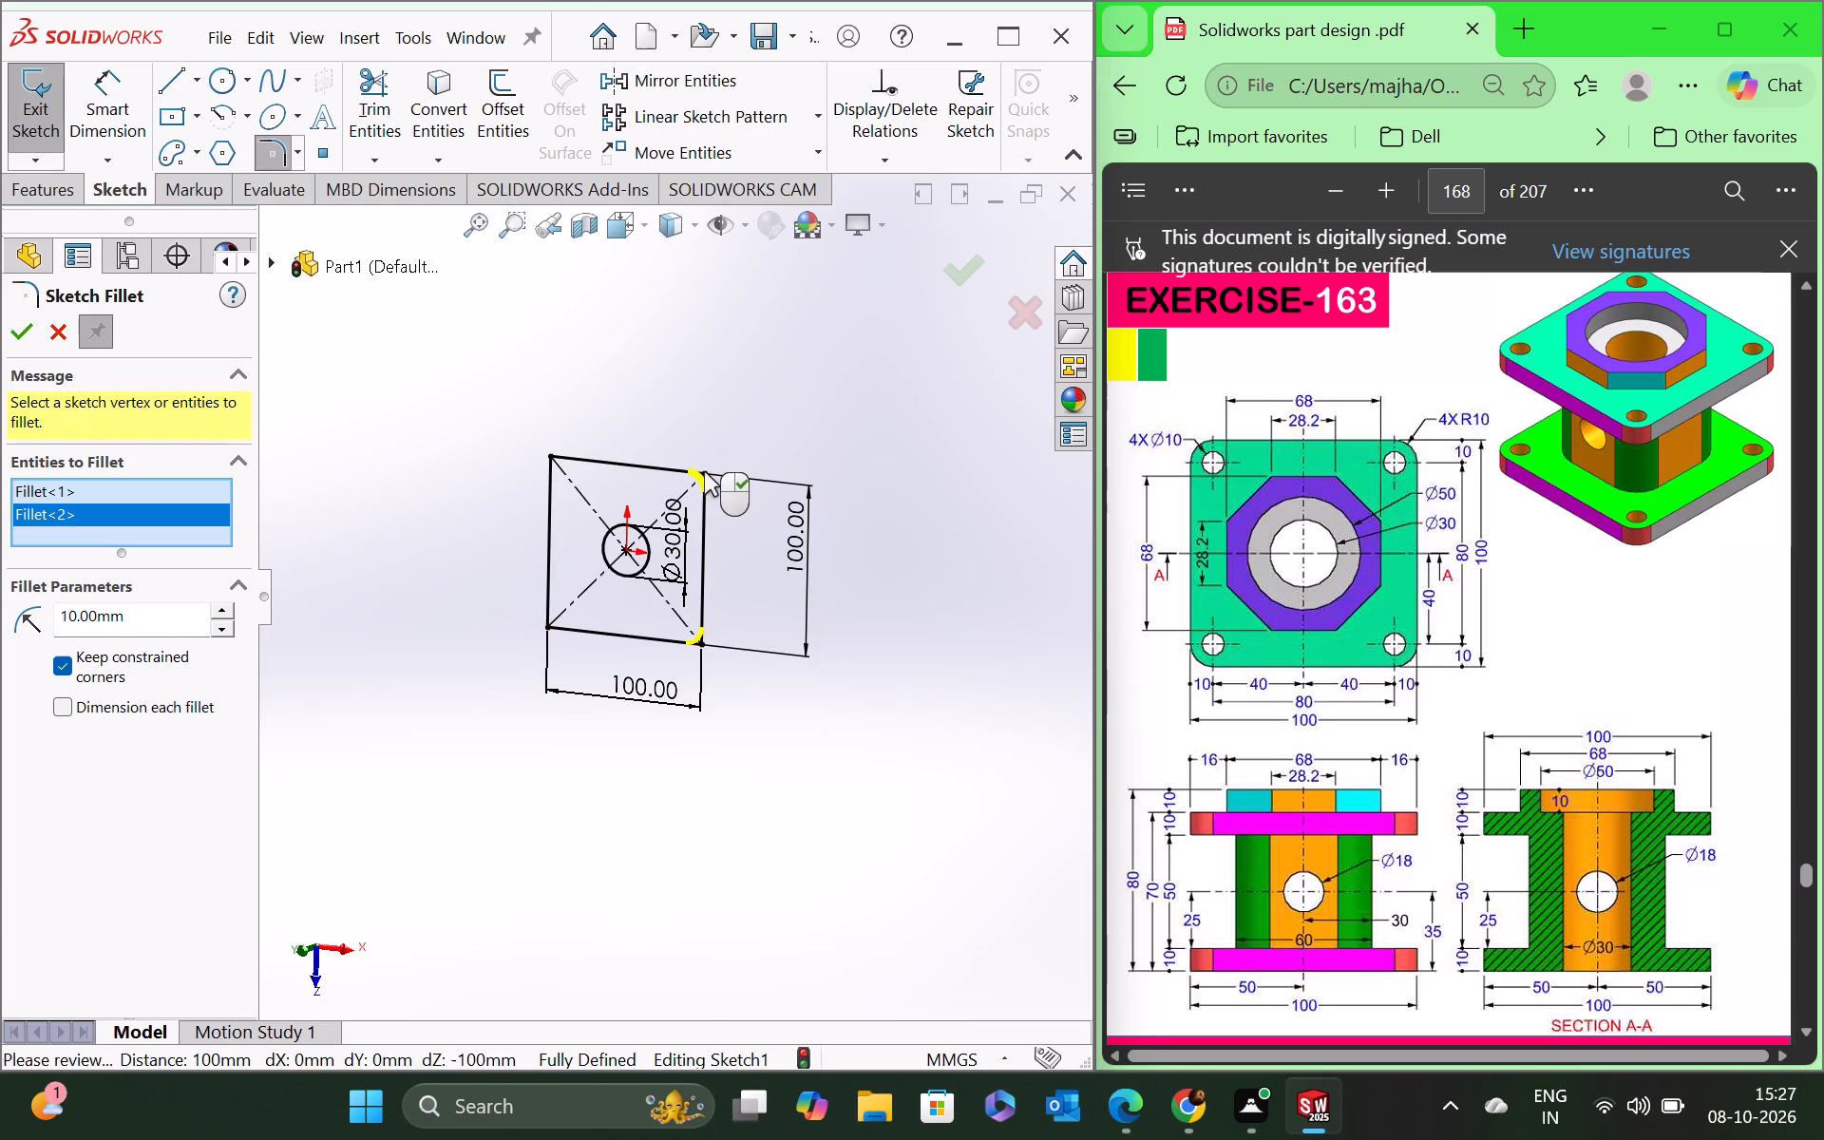
click(554, 458)
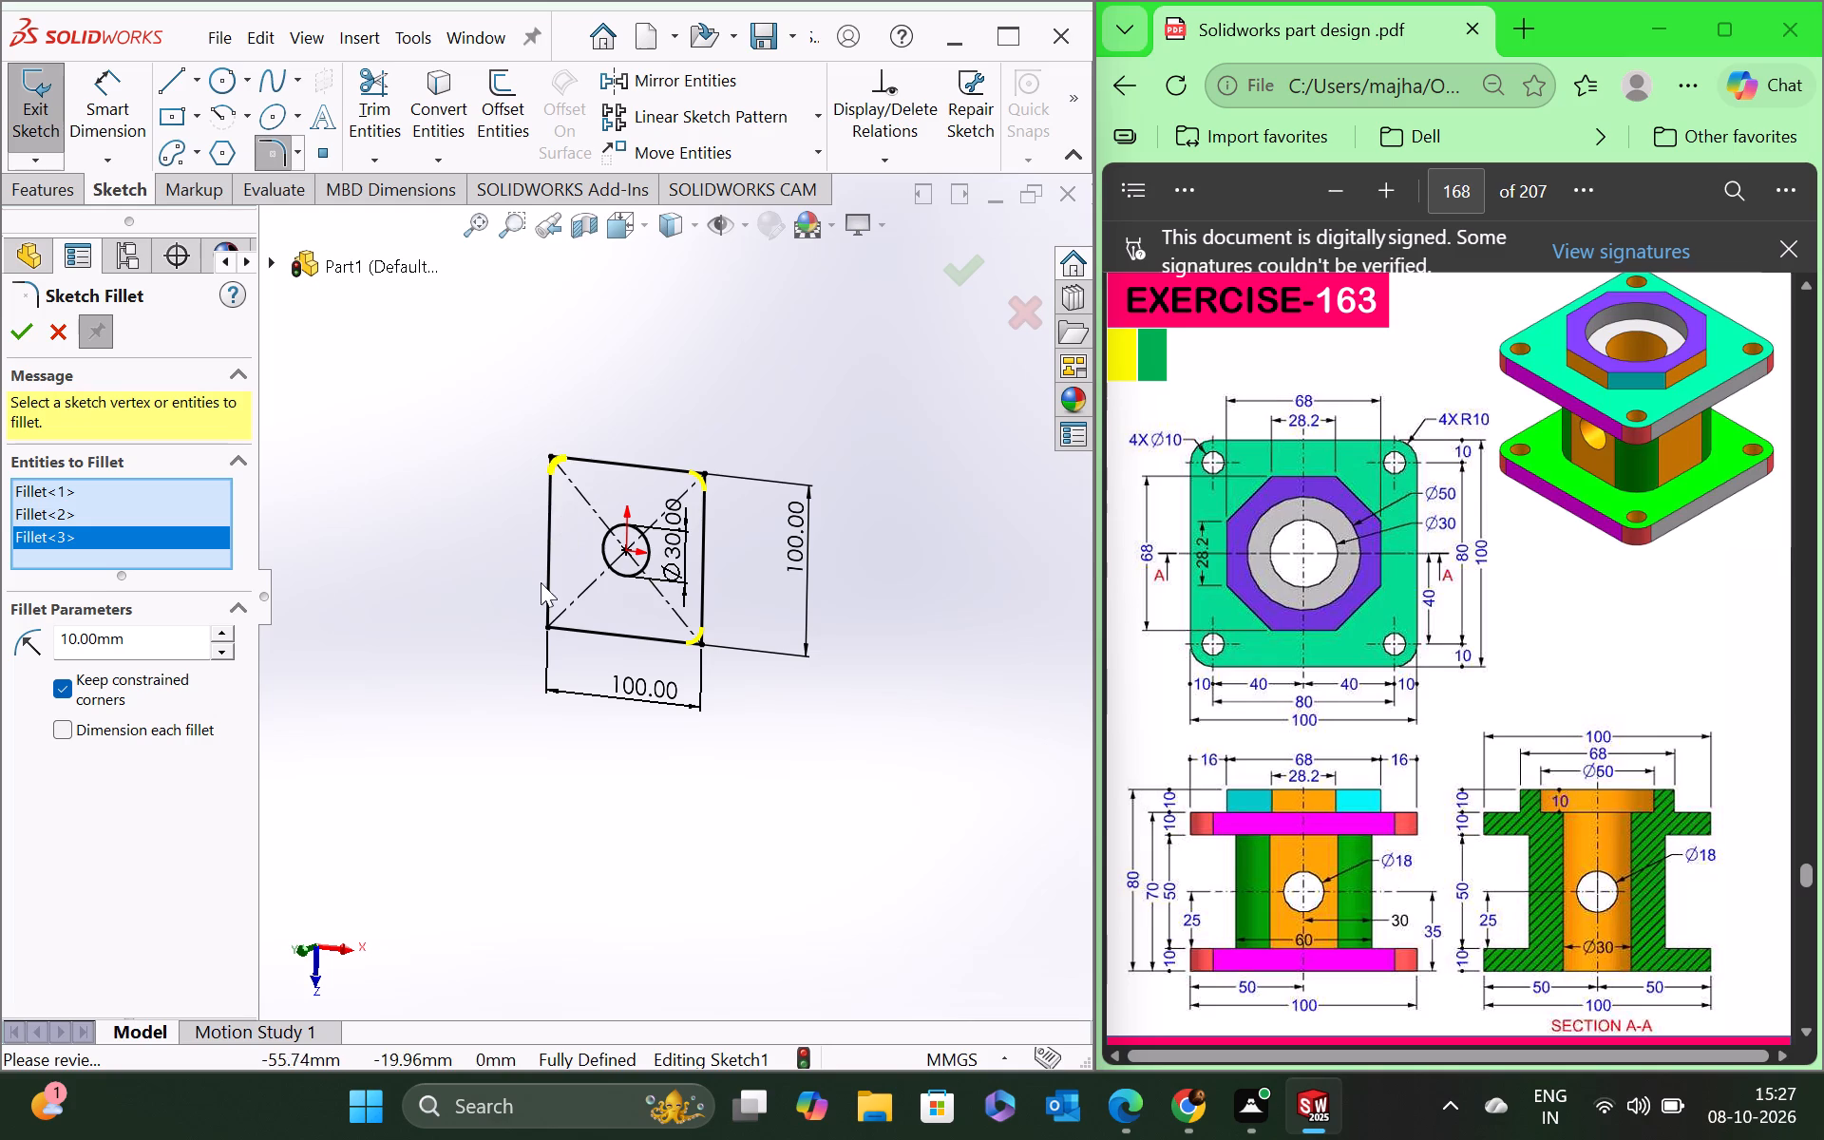
click(547, 621)
scroll(541, 613, down, 2)
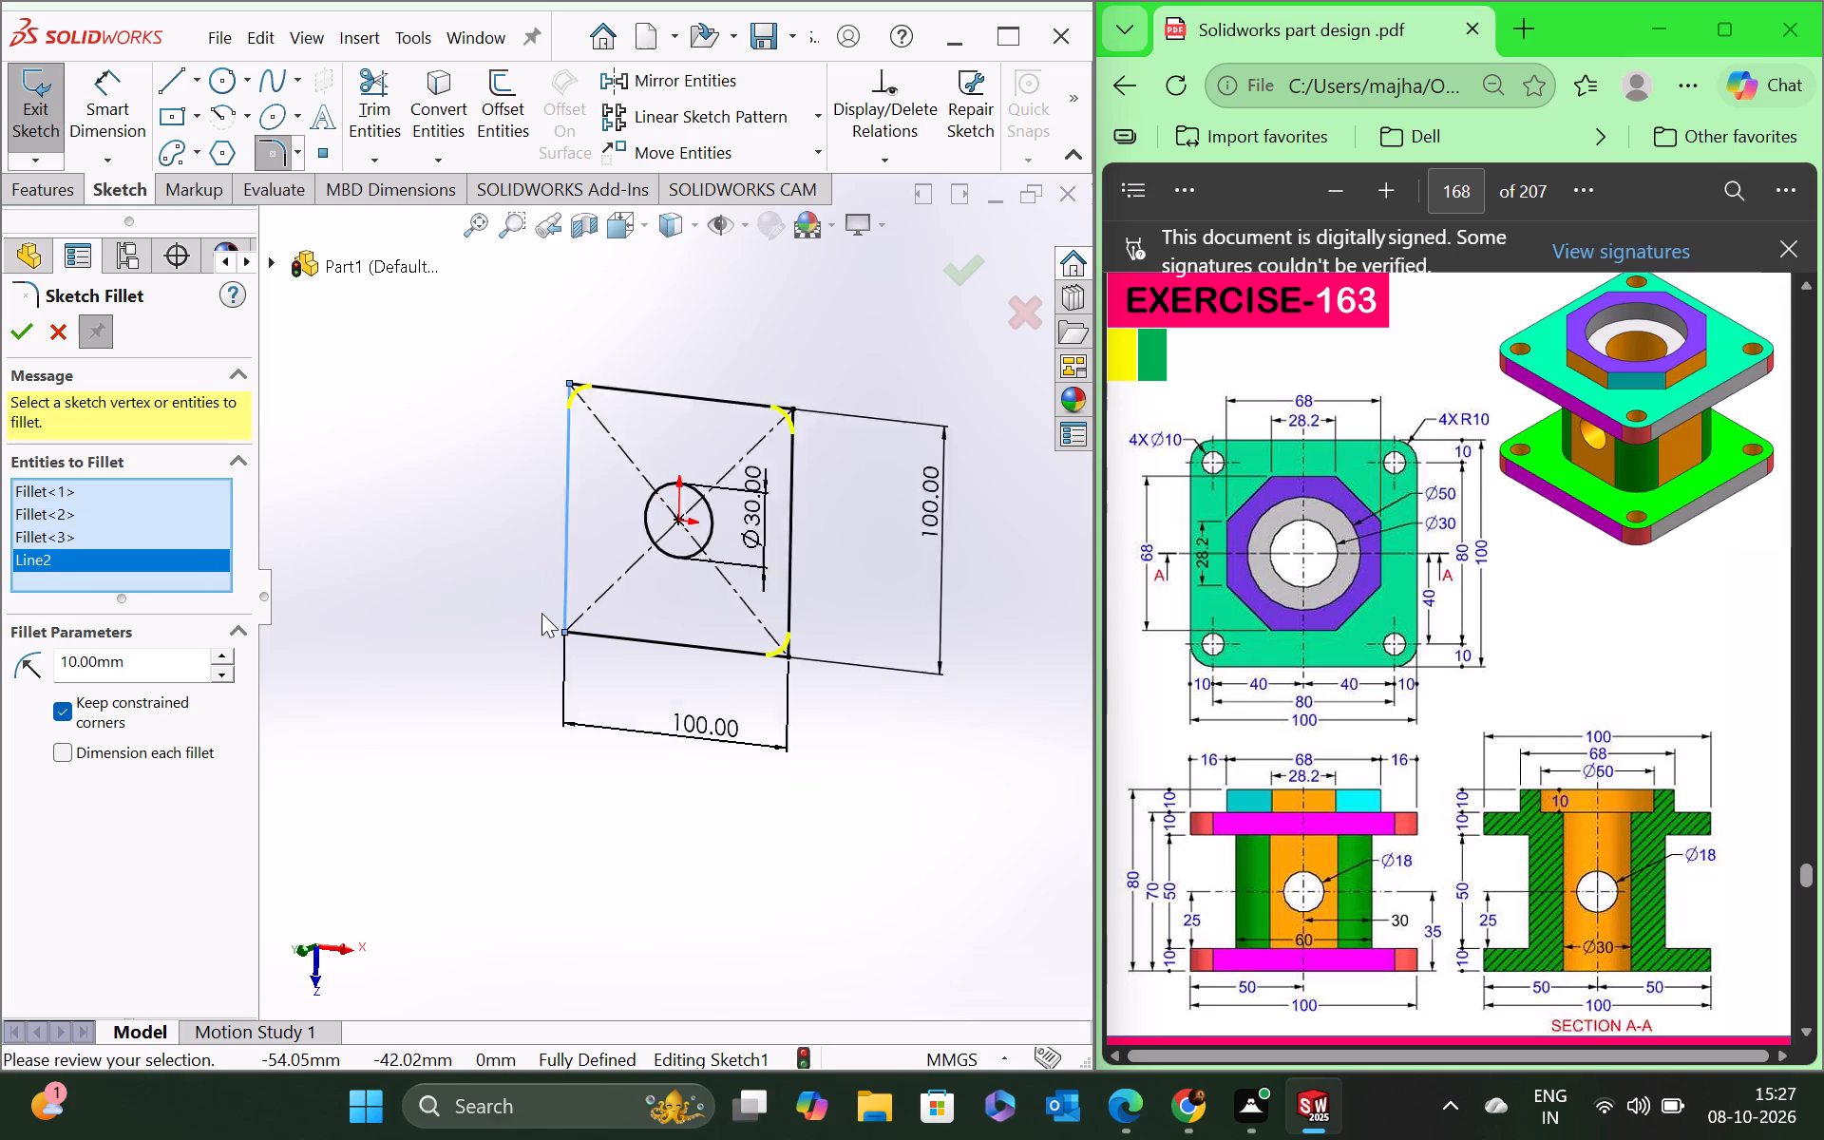
scroll(541, 613, down, 4)
click(668, 652)
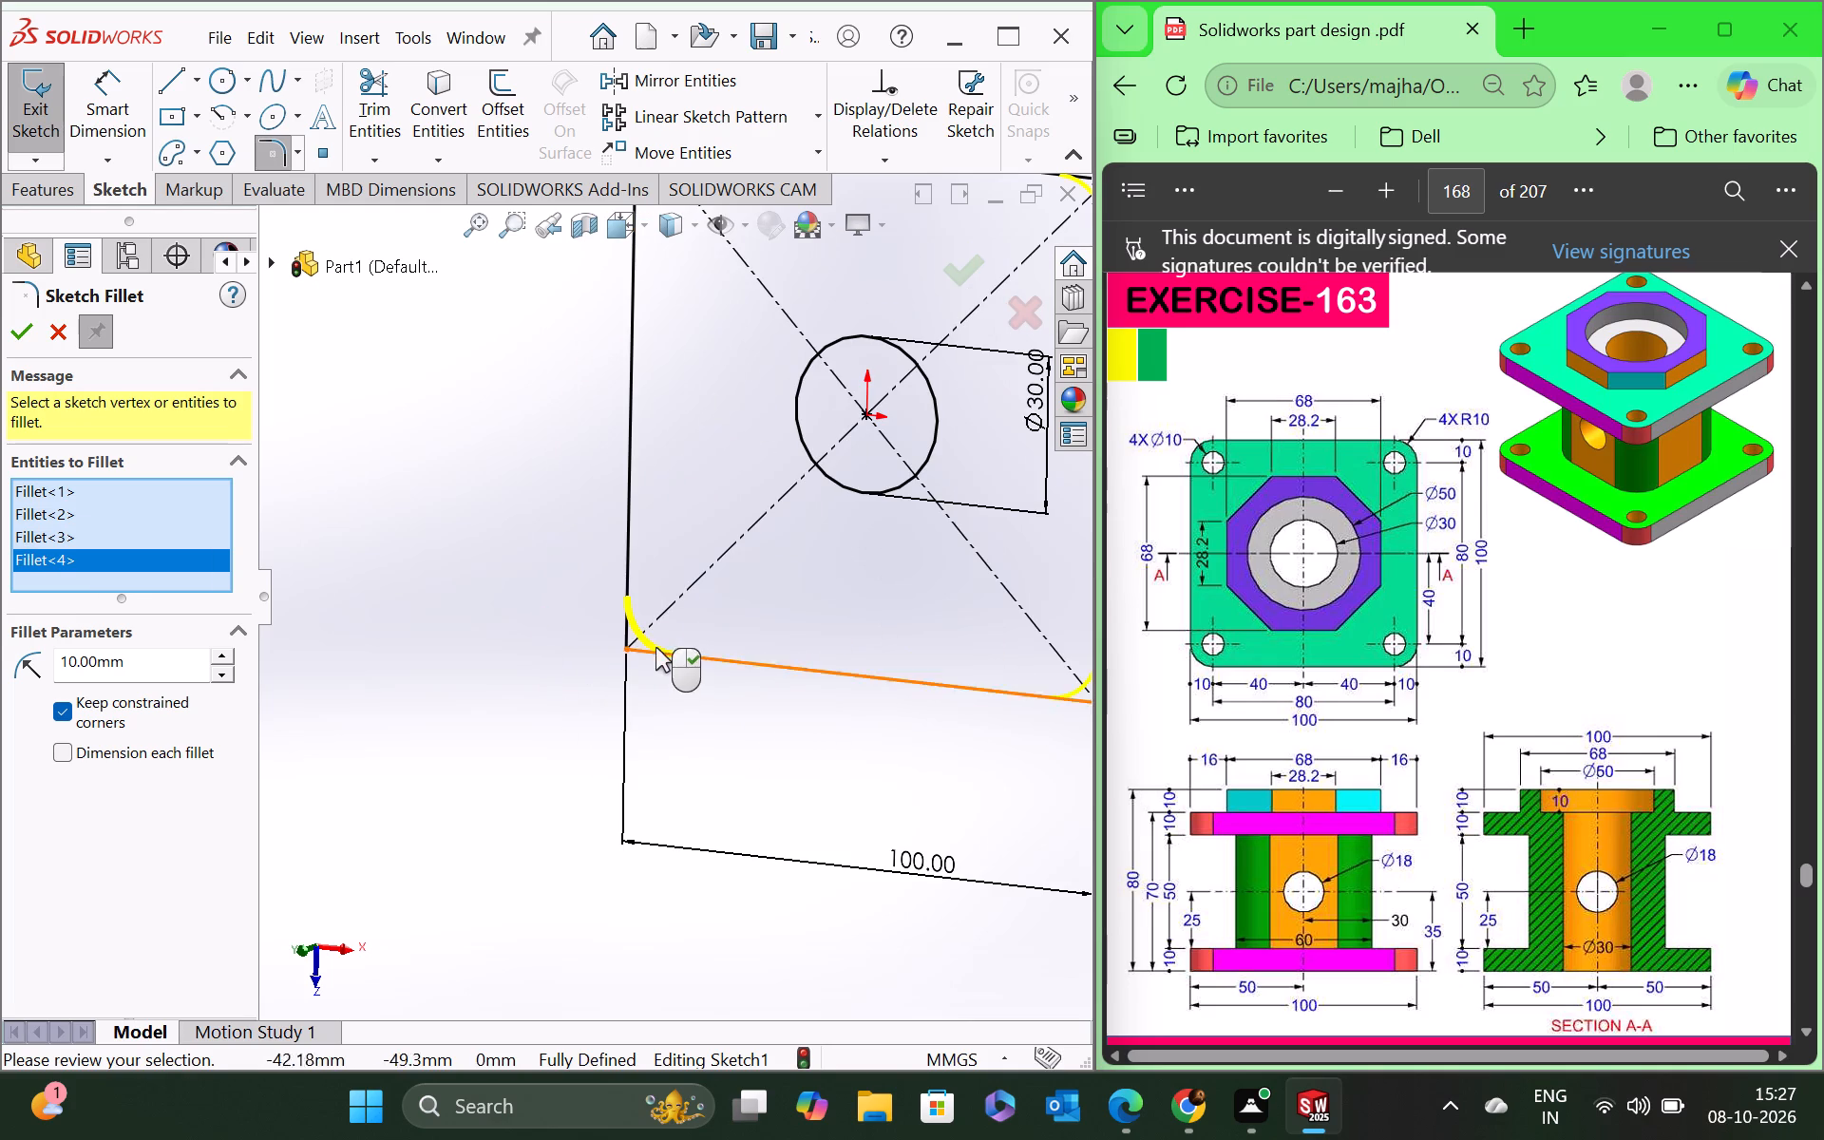
scroll(580, 568, up, 6)
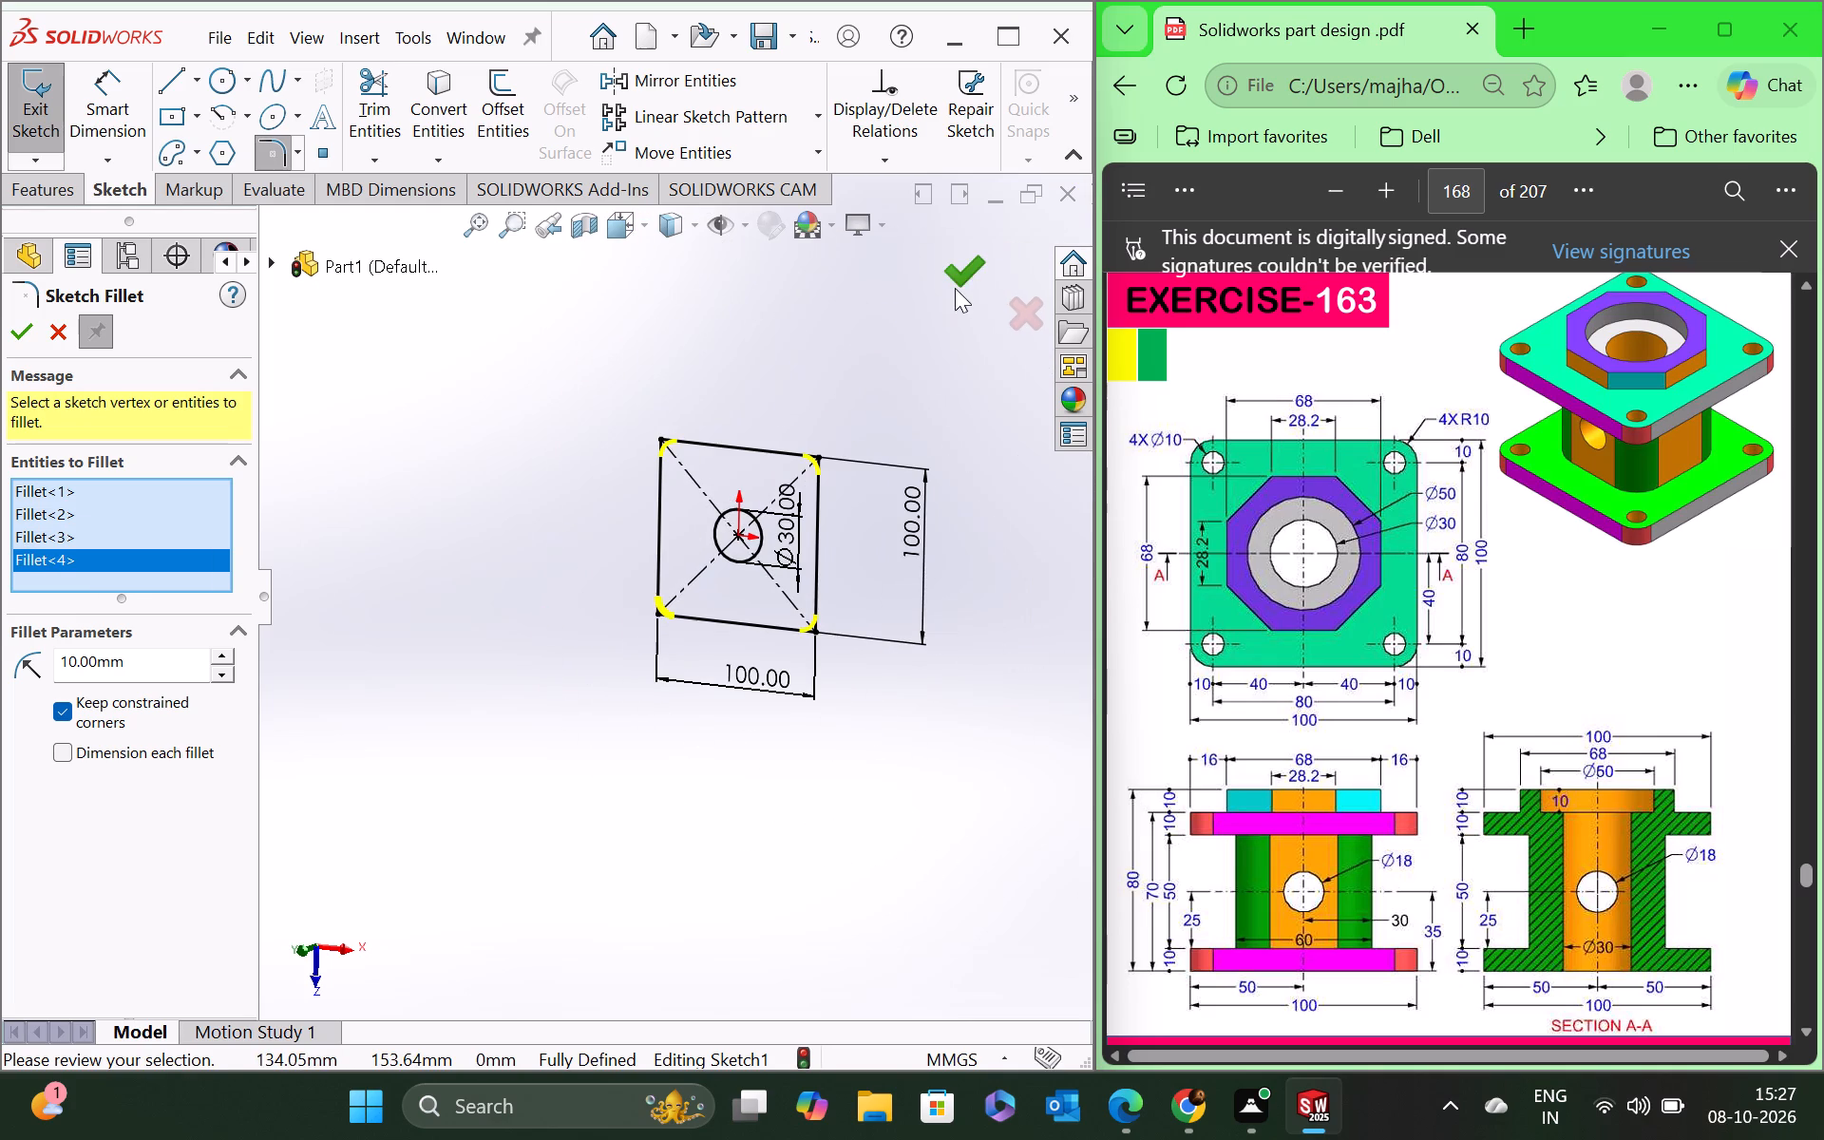
click(959, 273)
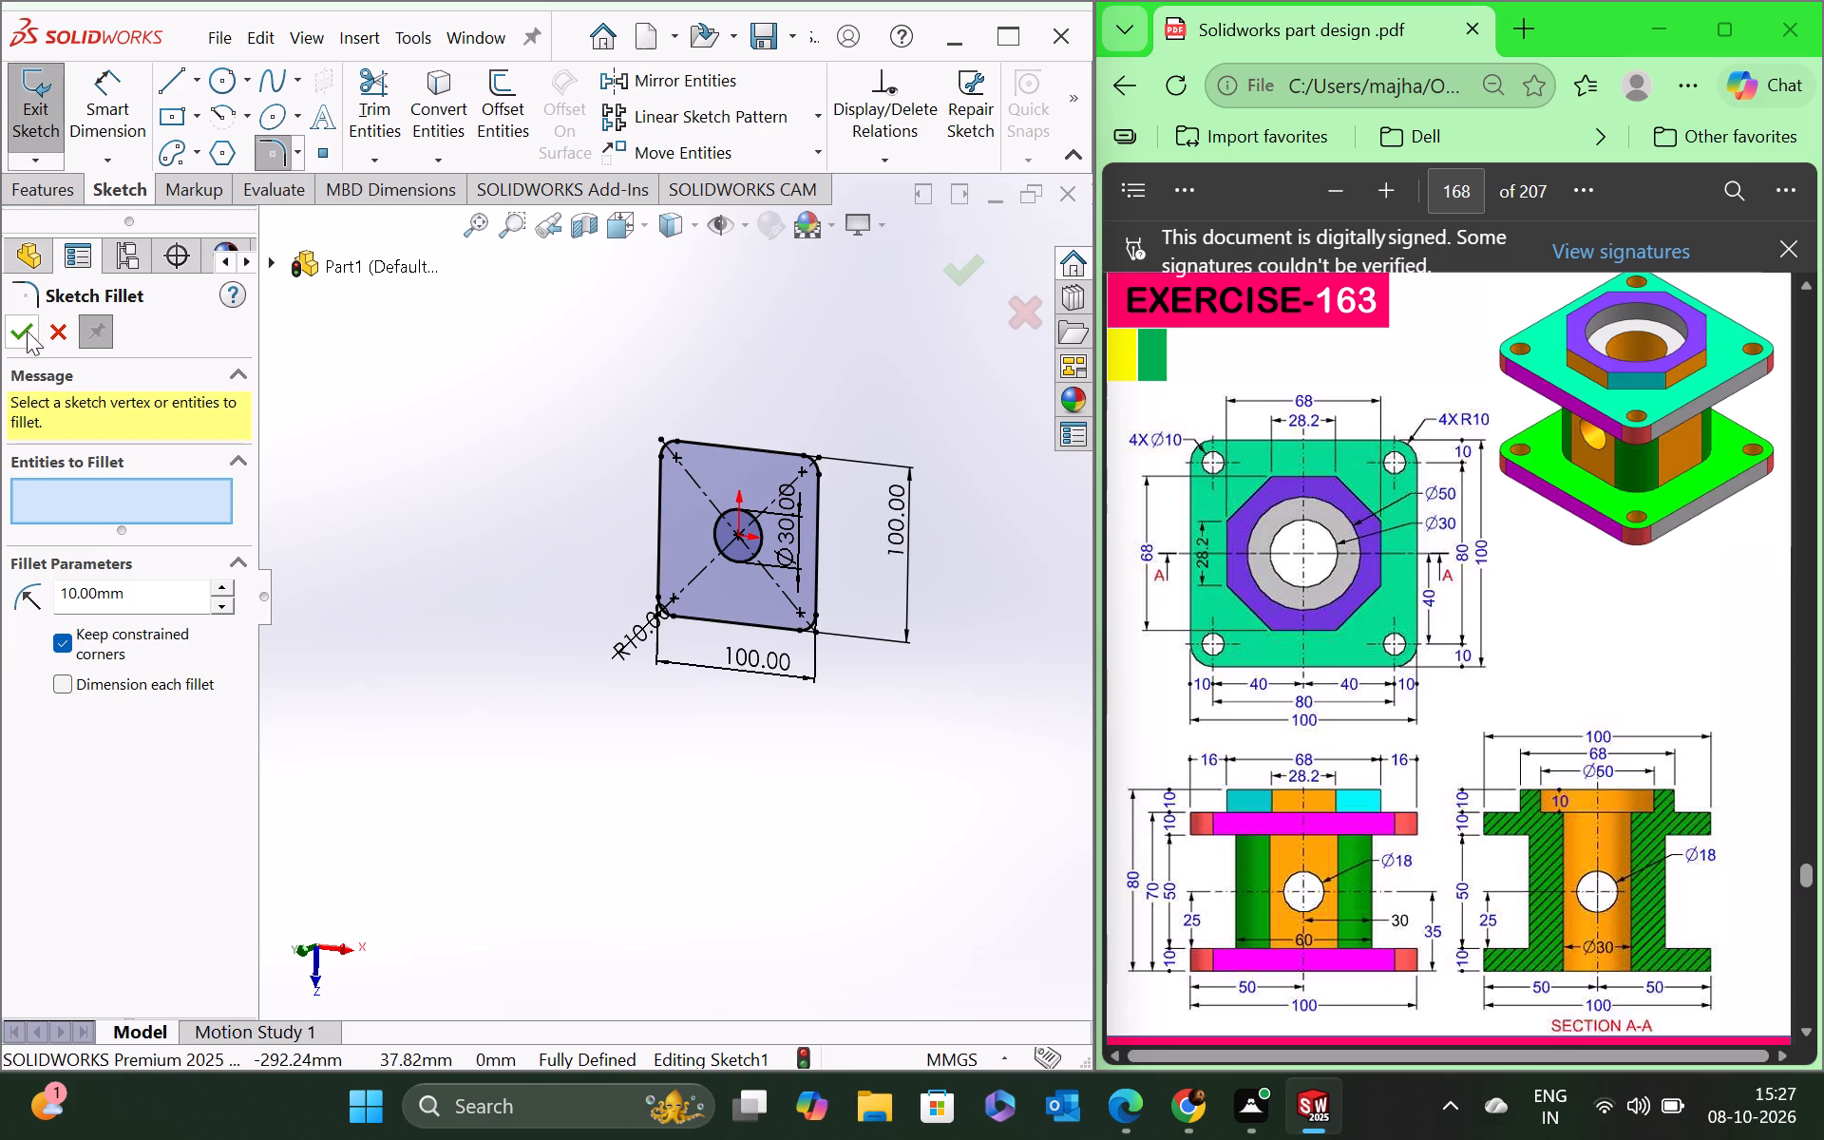
click(45, 199)
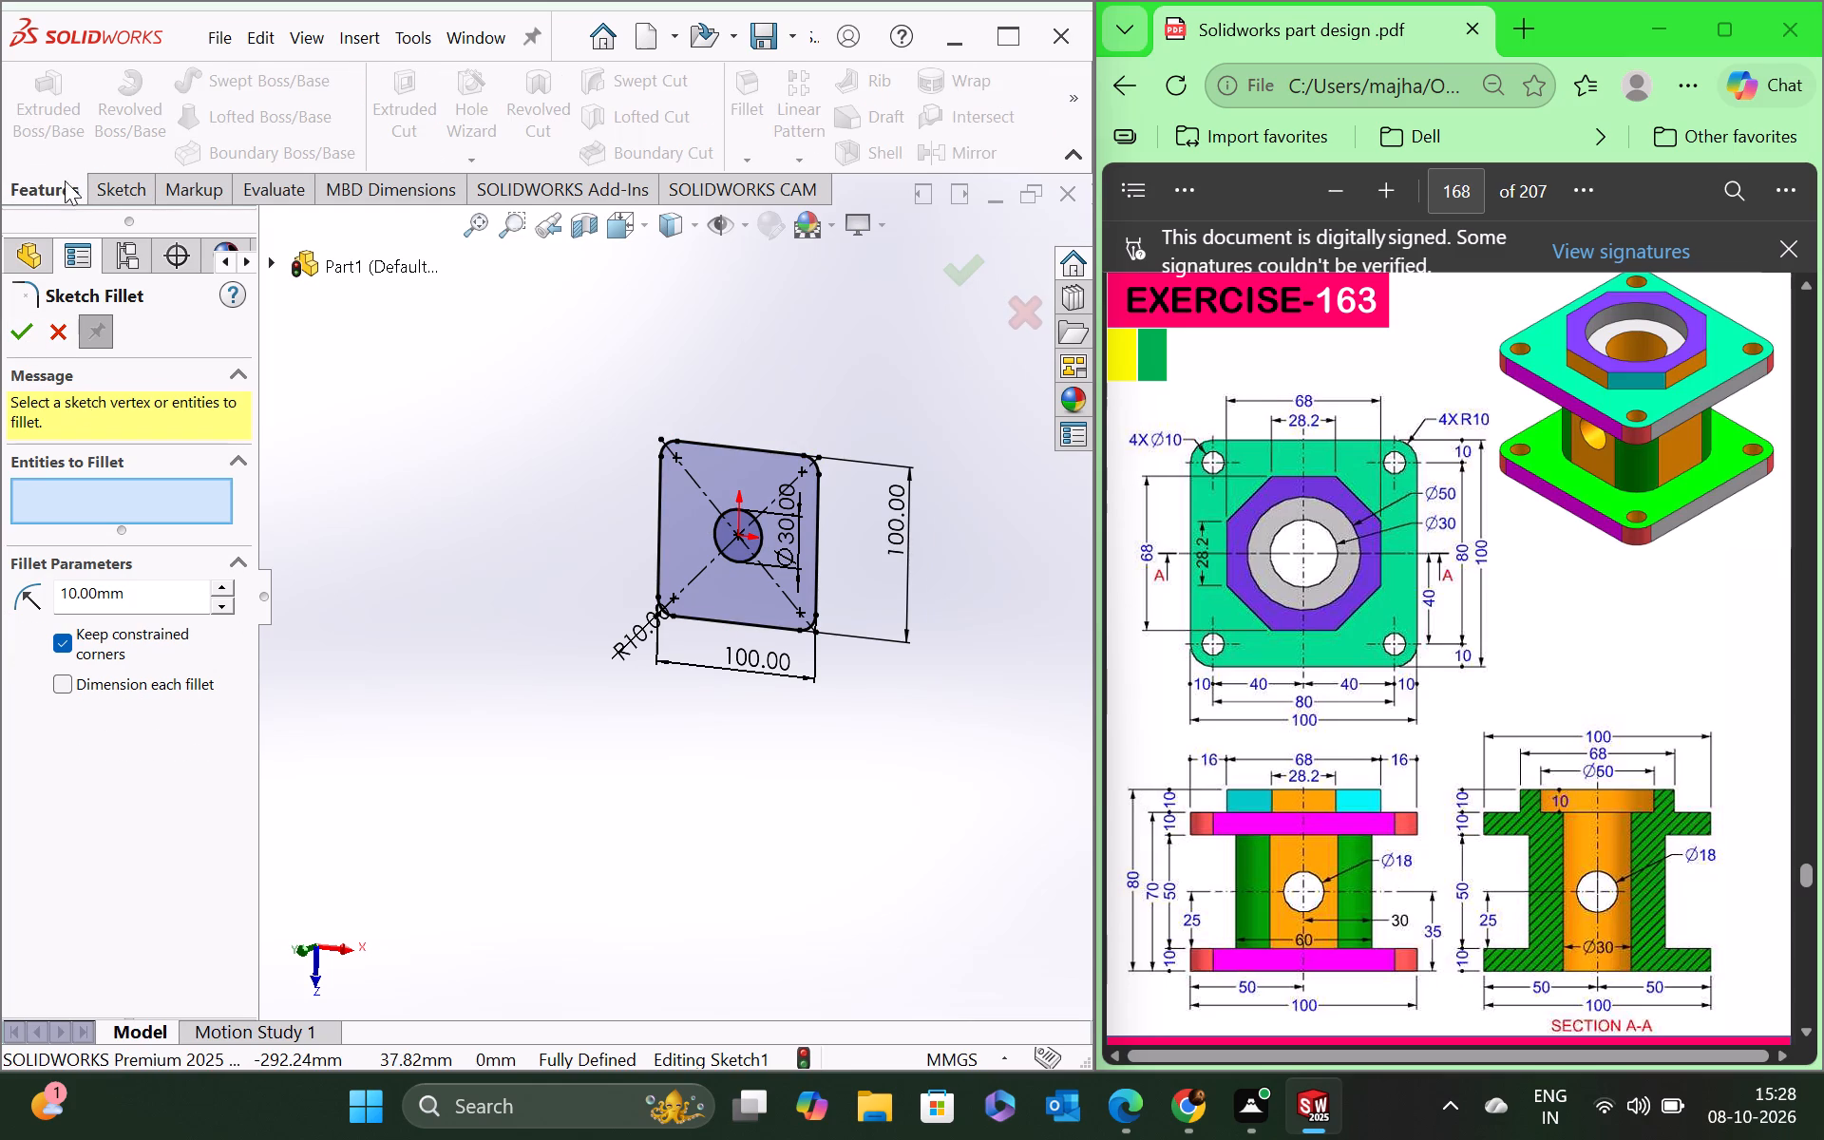
click(15, 341)
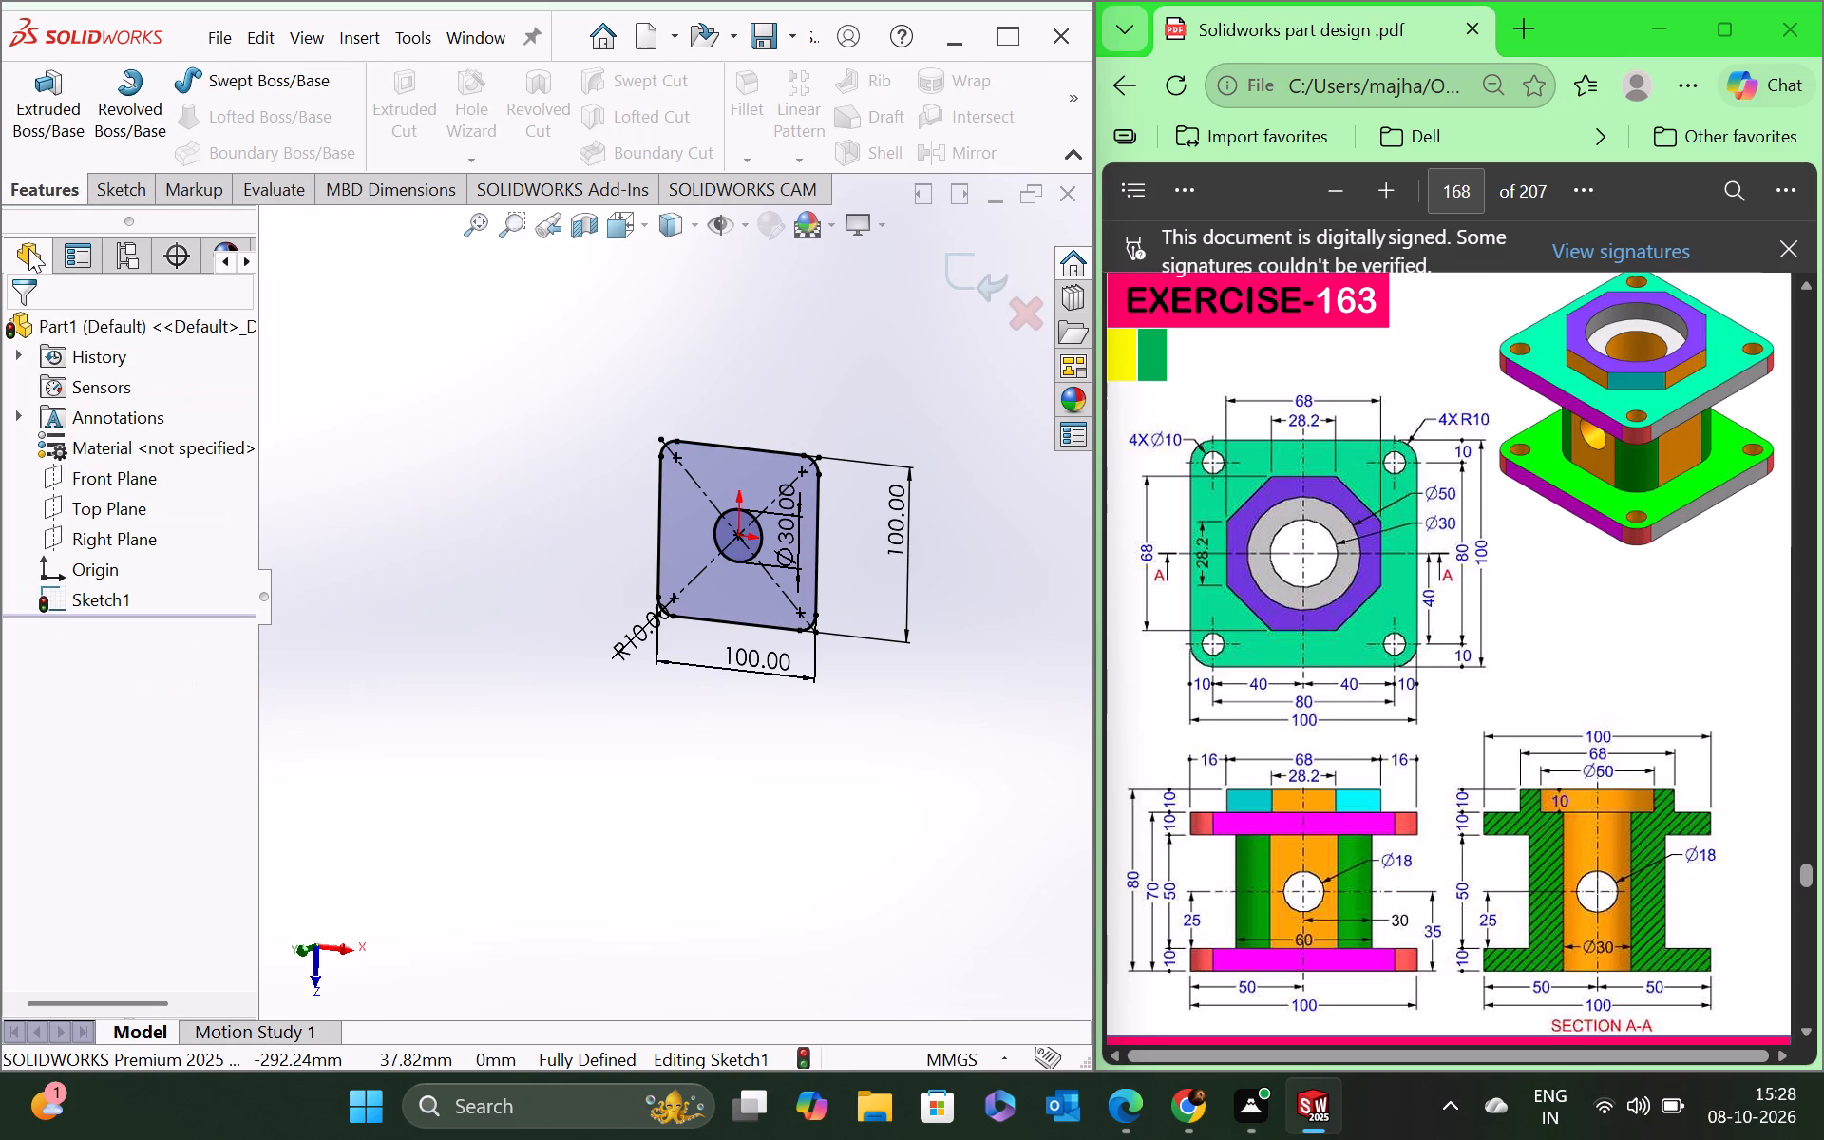
Extrude the rounded square profile with its central hole as a 10 mm blind boss.
click(51, 126)
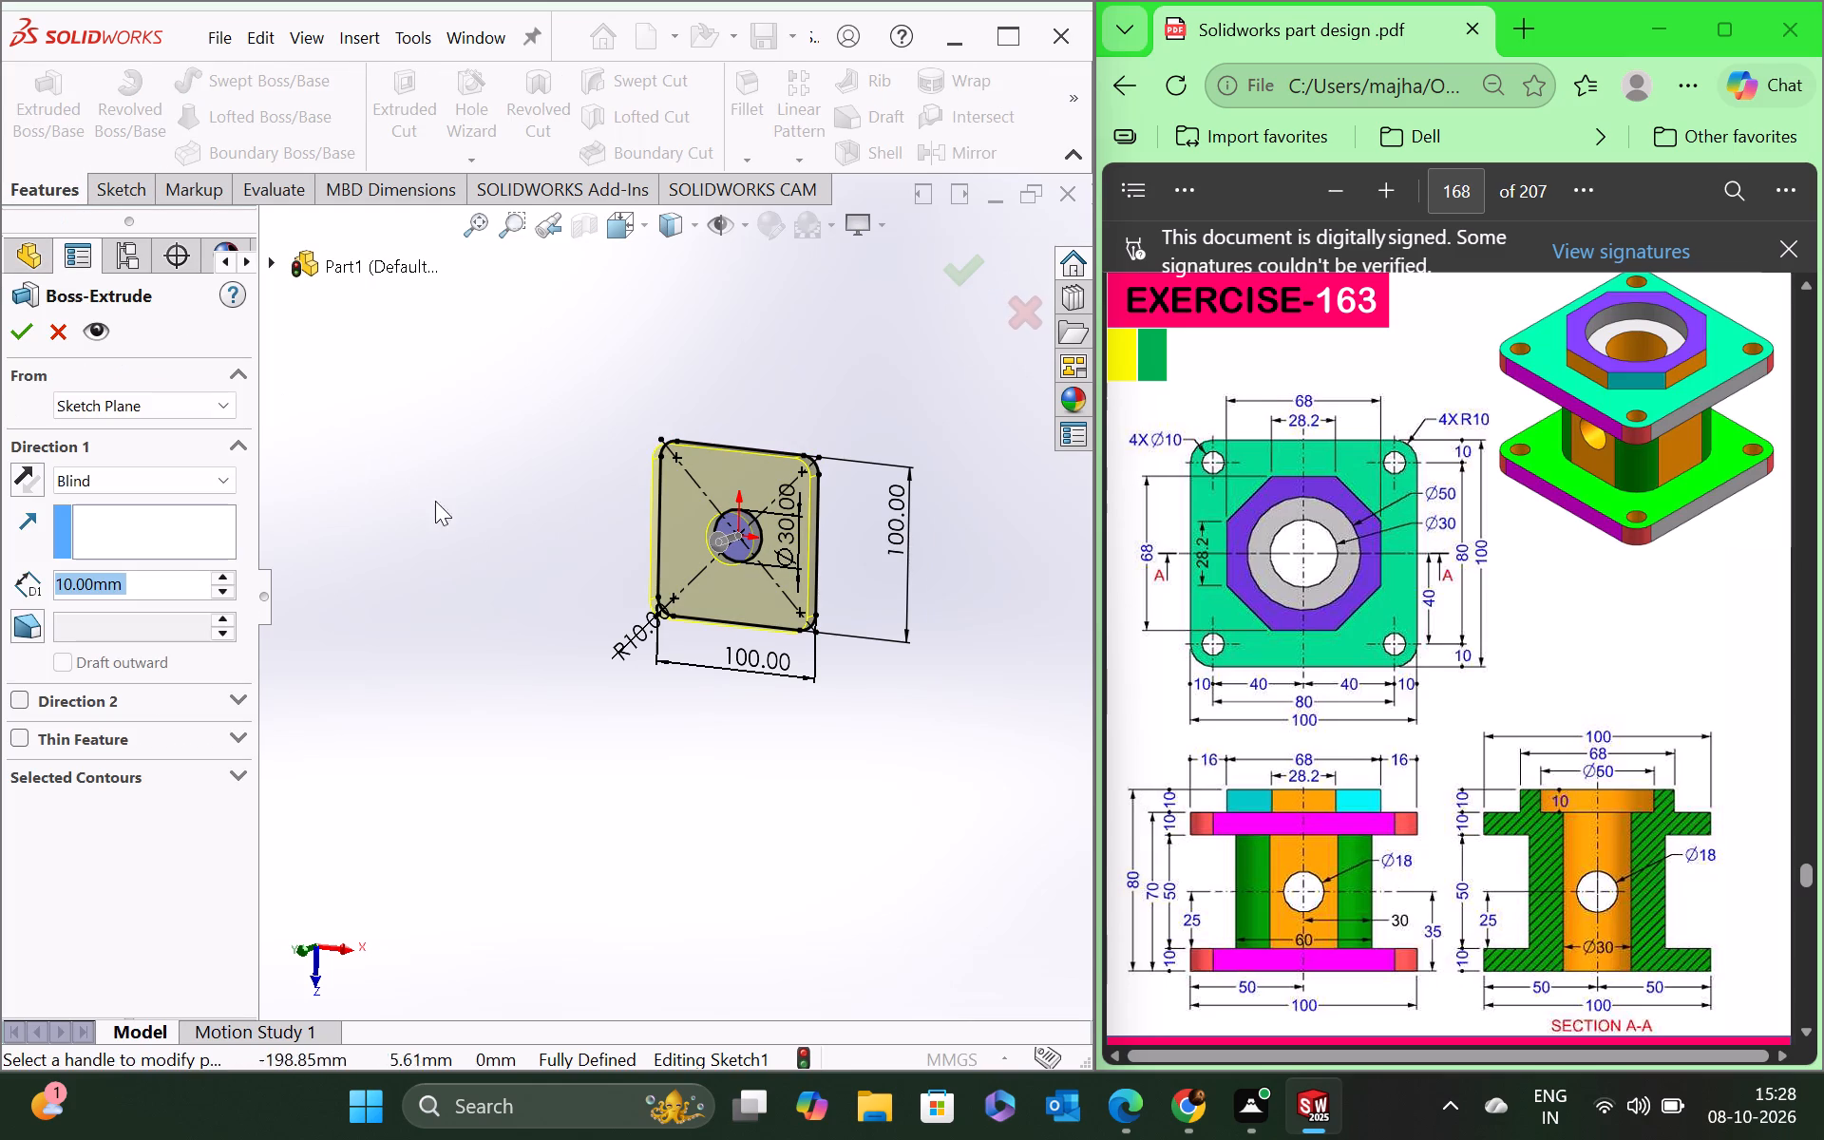
middle_drag(788, 765, 851, 699)
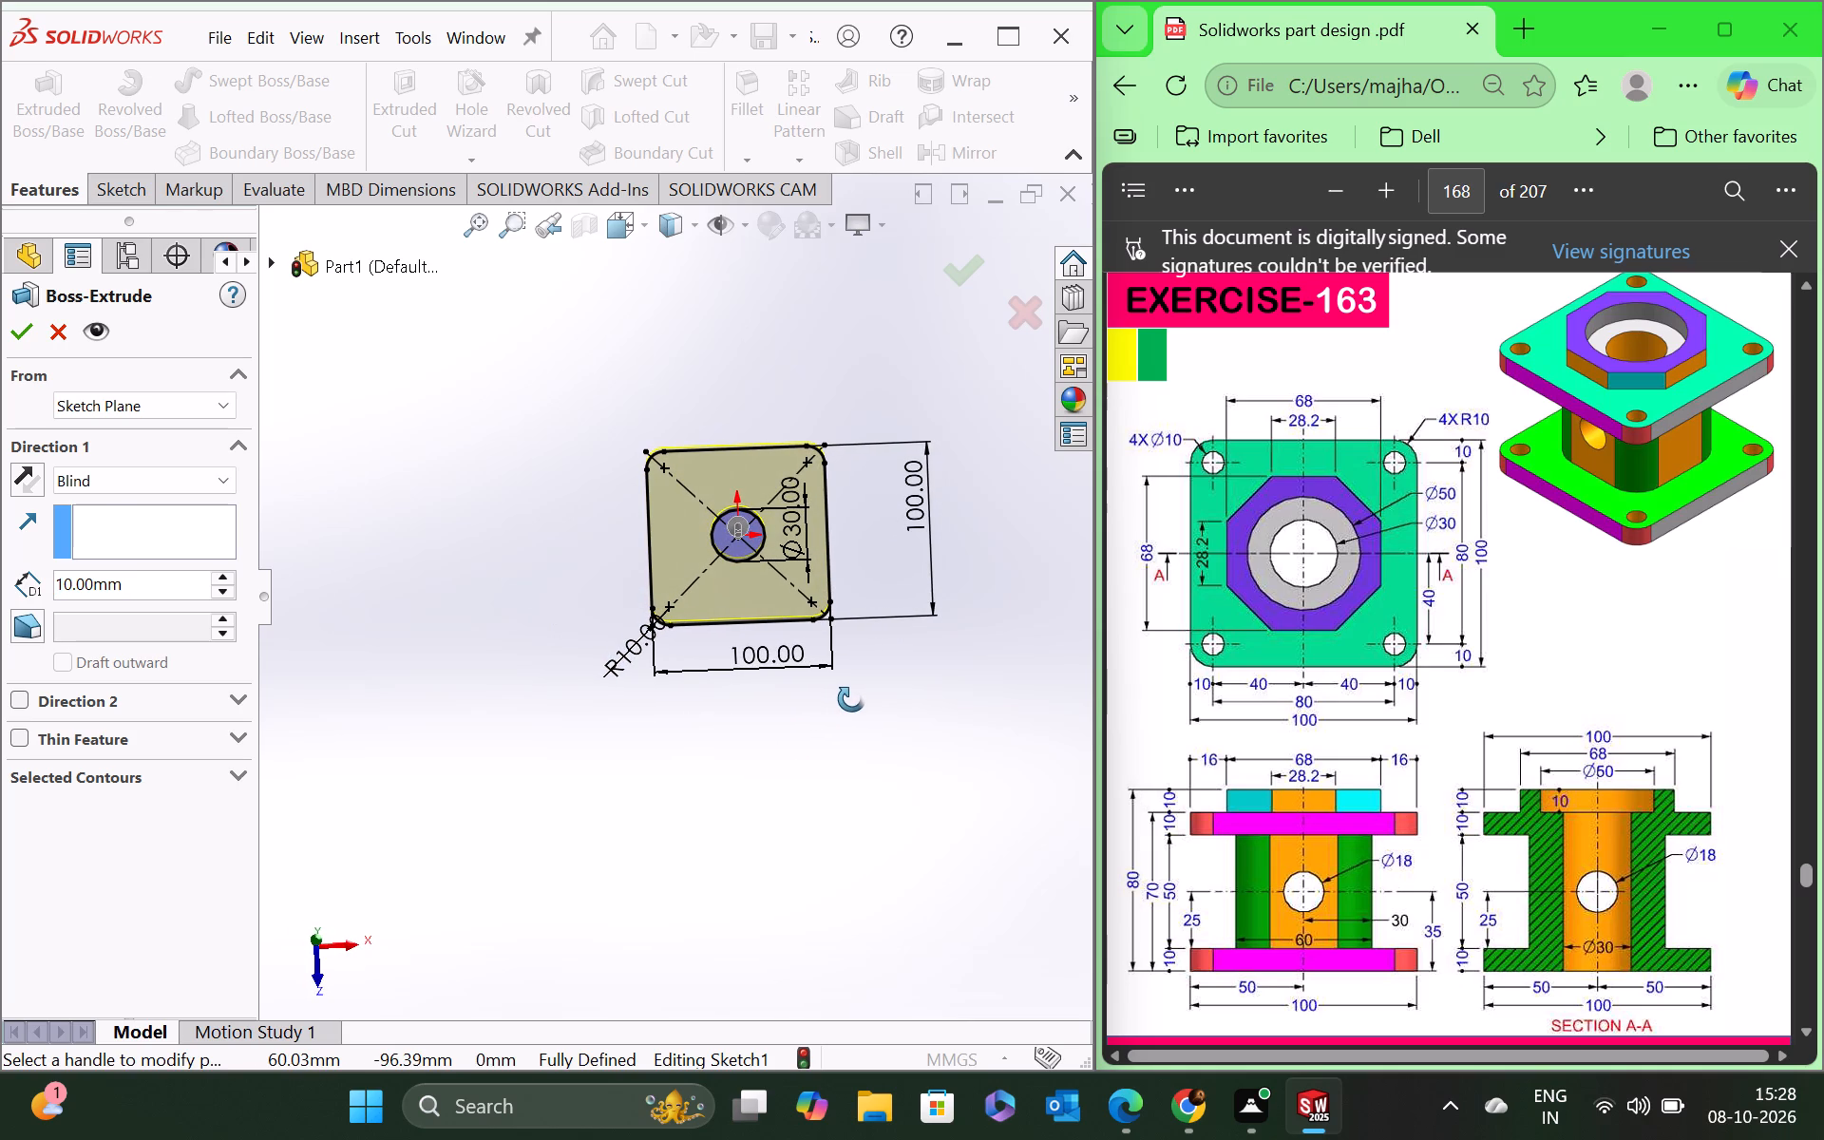
middle_drag(851, 699, 847, 752)
scroll(790, 582, down, 6)
scroll(790, 582, up, 4)
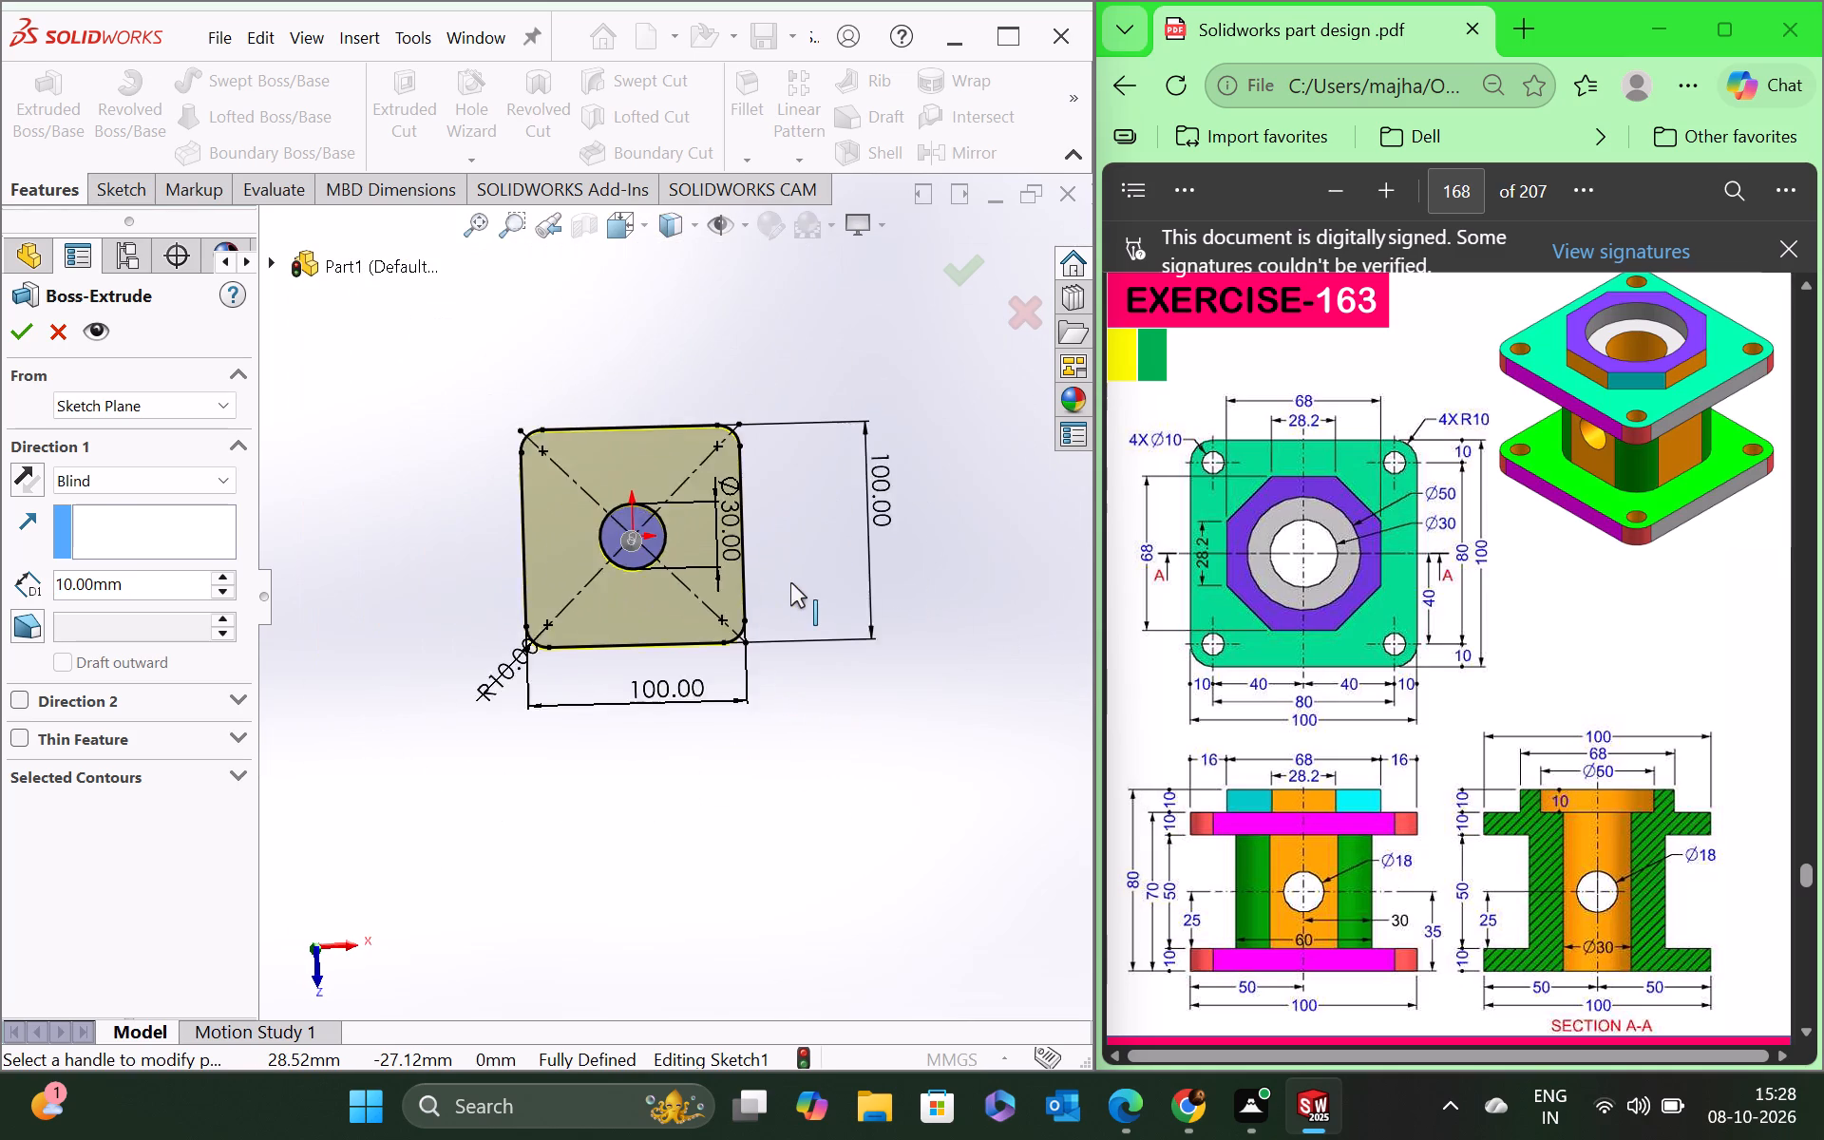
scroll(790, 582, up, 3)
scroll(686, 563, down, 7)
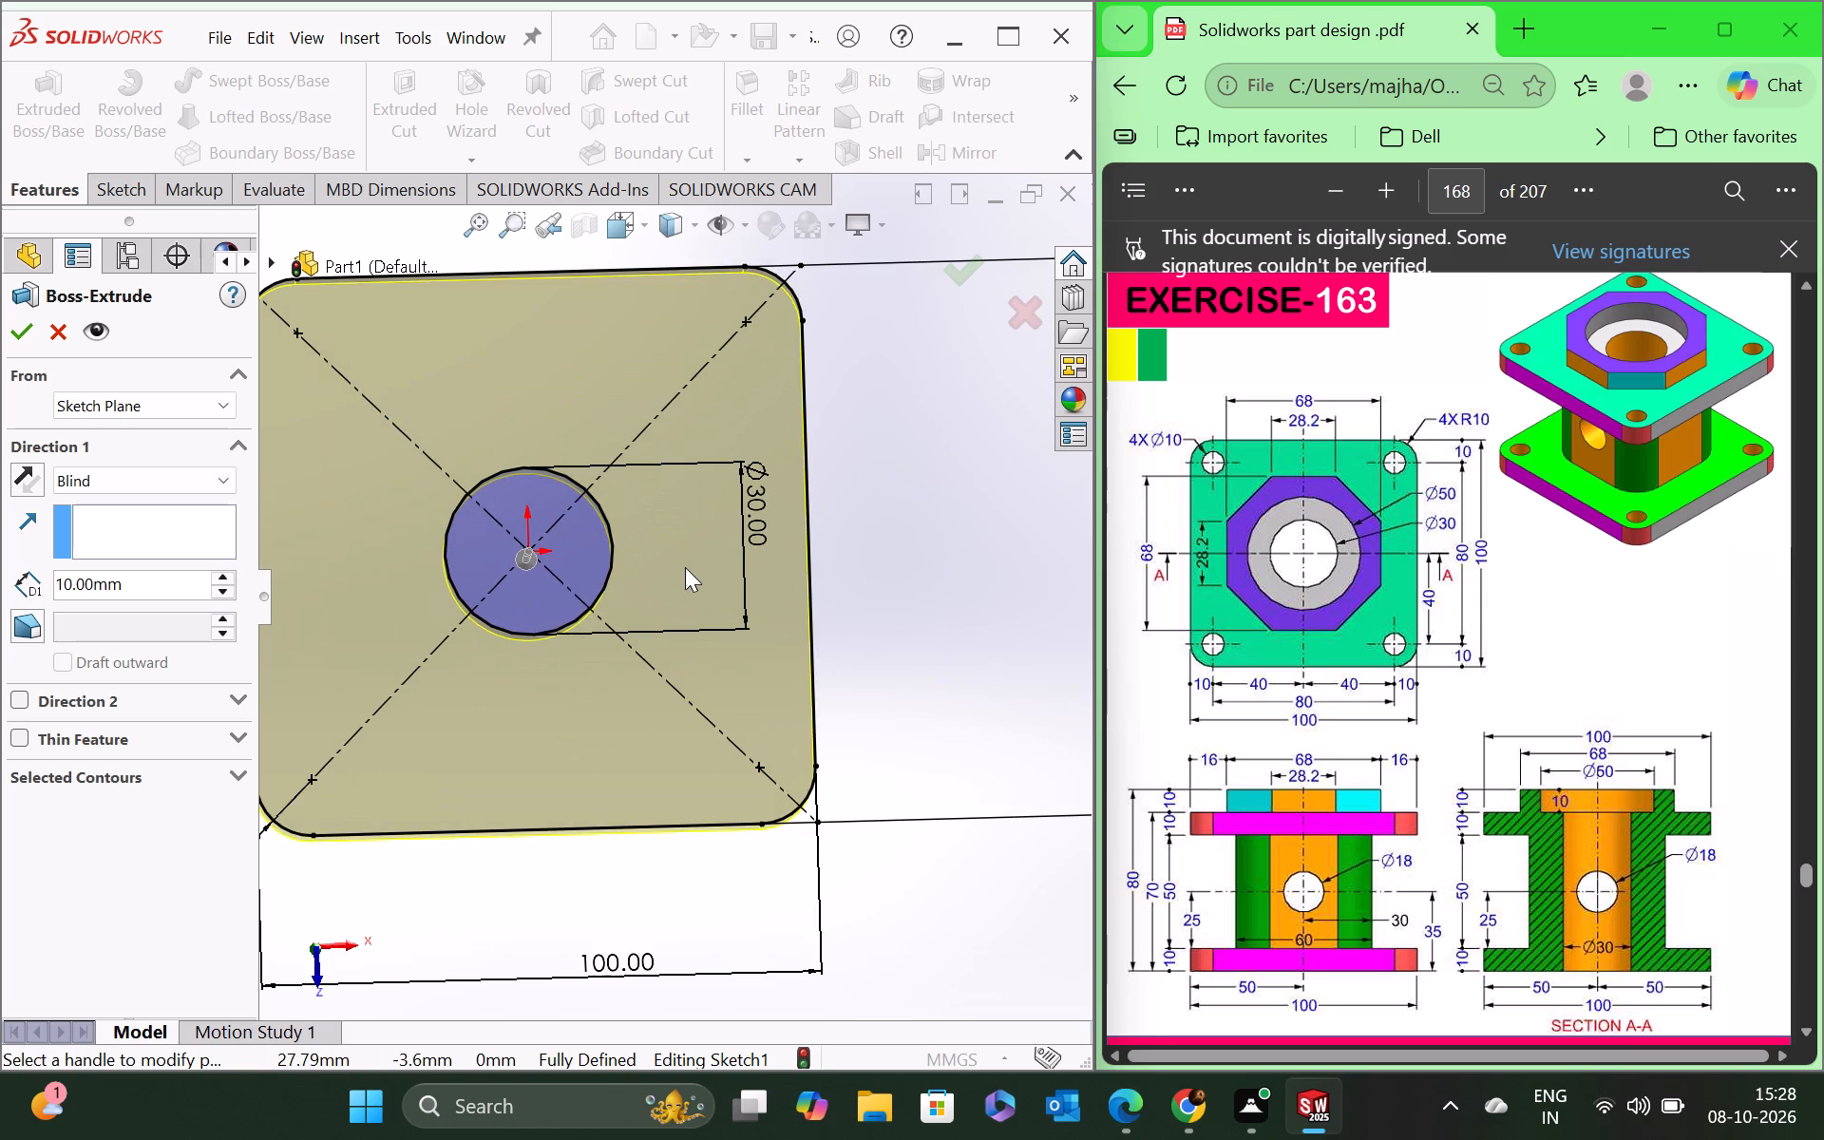
scroll(685, 567, down, 4)
scroll(687, 568, up, 10)
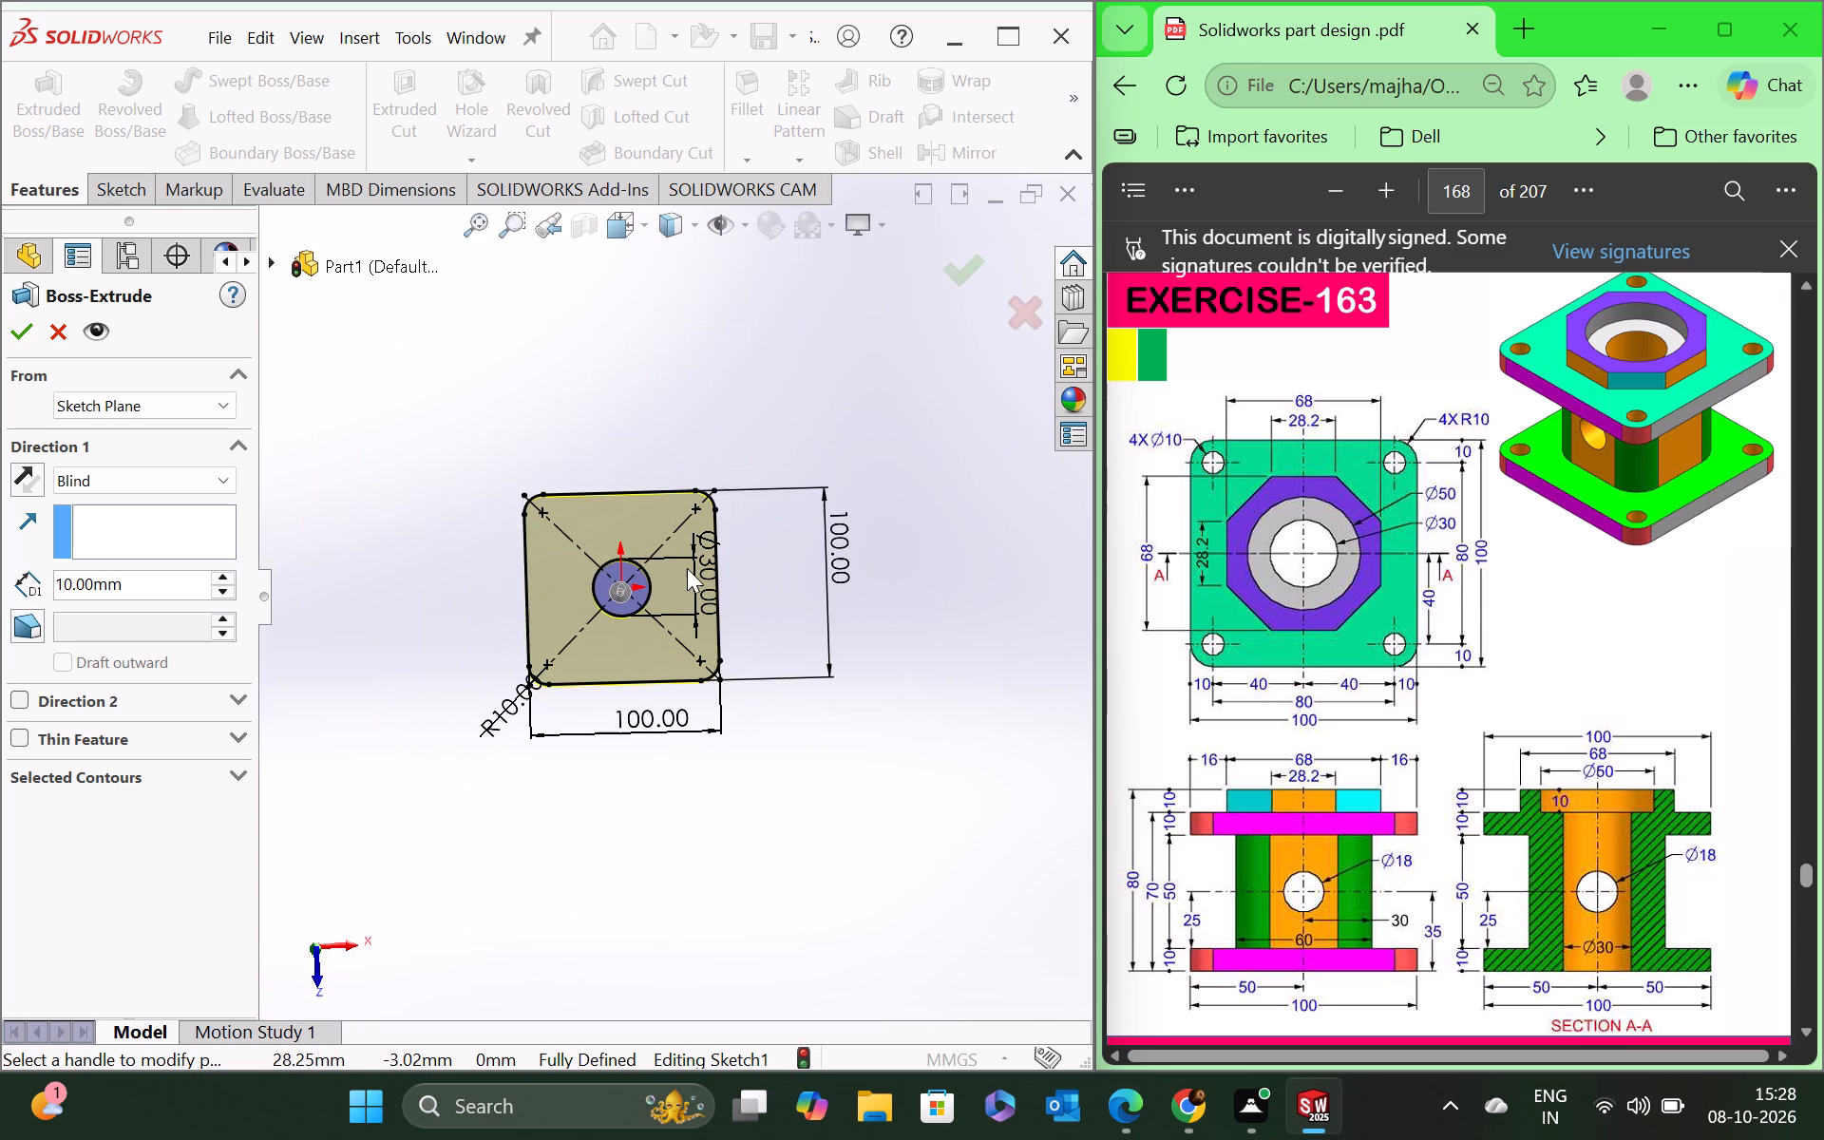
scroll(687, 568, up, 3)
scroll(687, 568, down, 5)
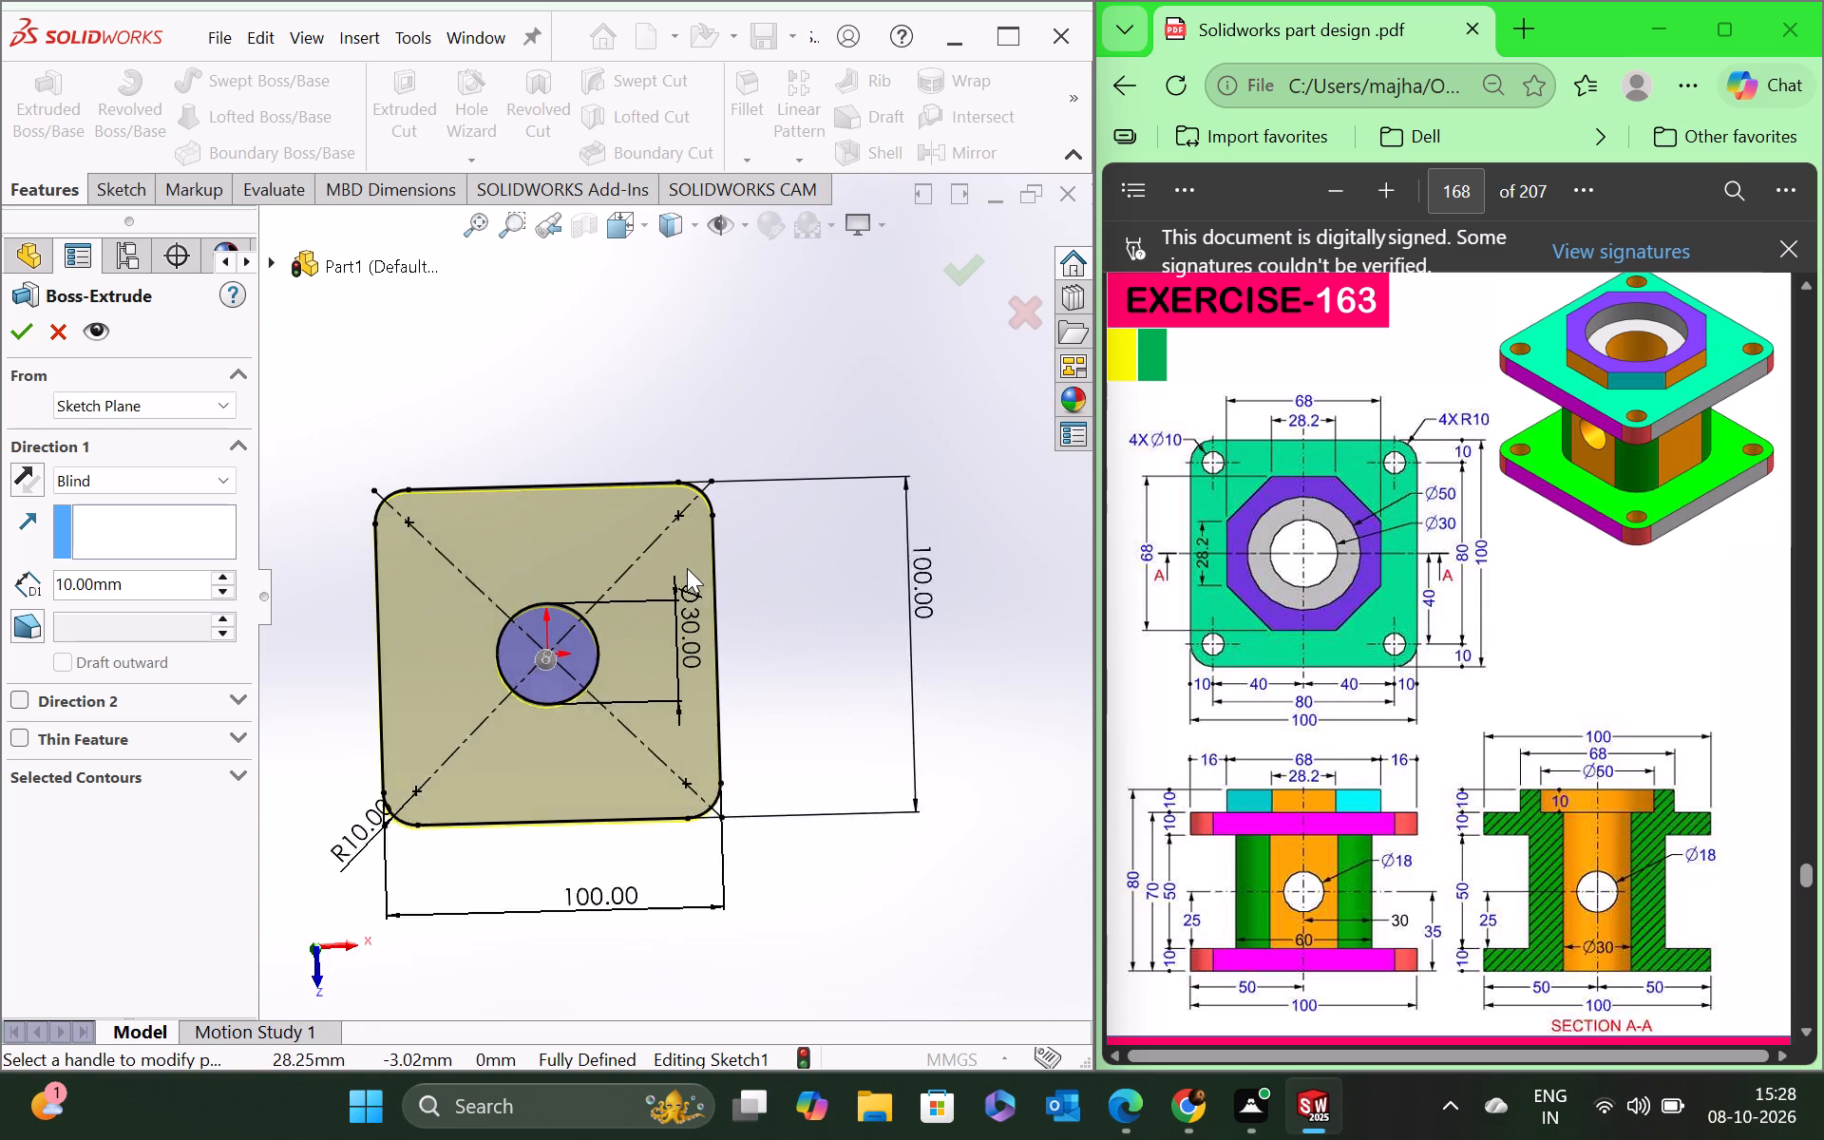
scroll(687, 568, down, 2)
scroll(831, 610, up, 2)
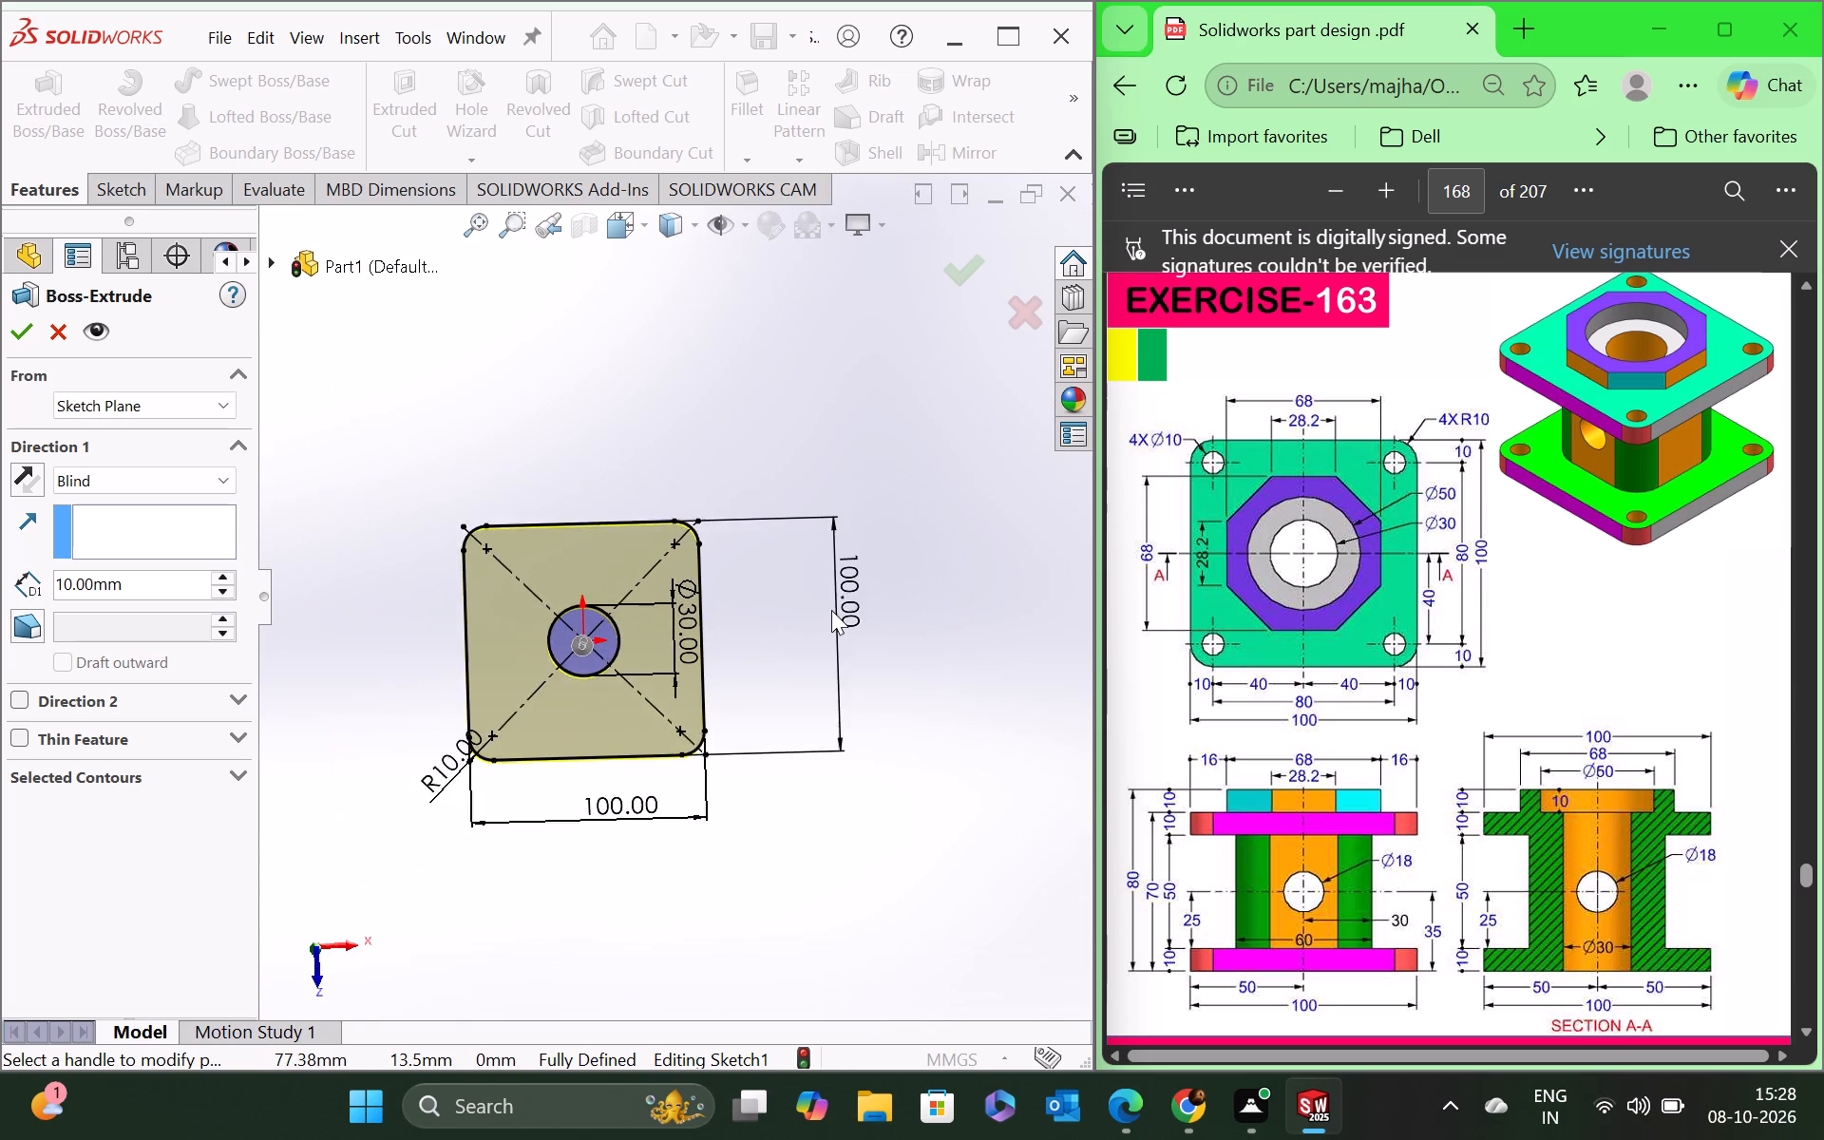
scroll(831, 610, up, 2)
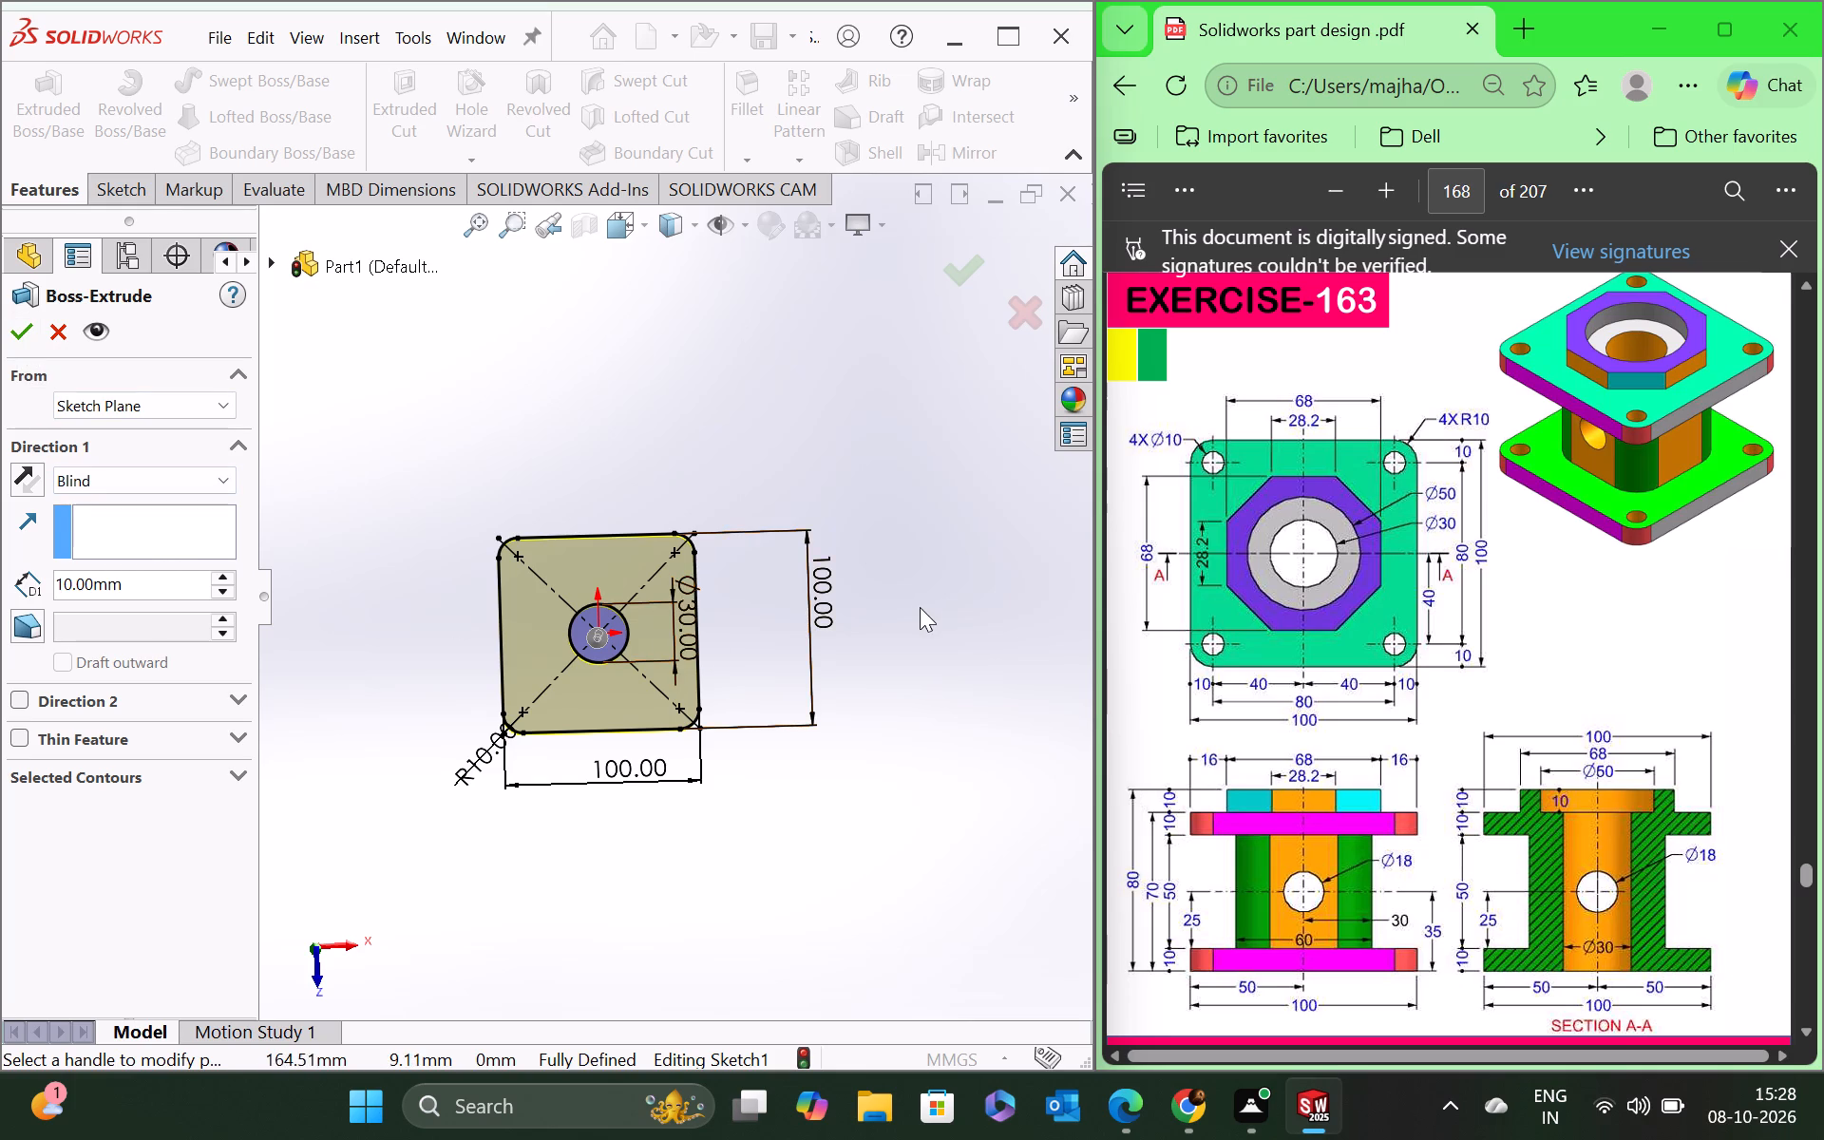
middle_drag(920, 607, 909, 402)
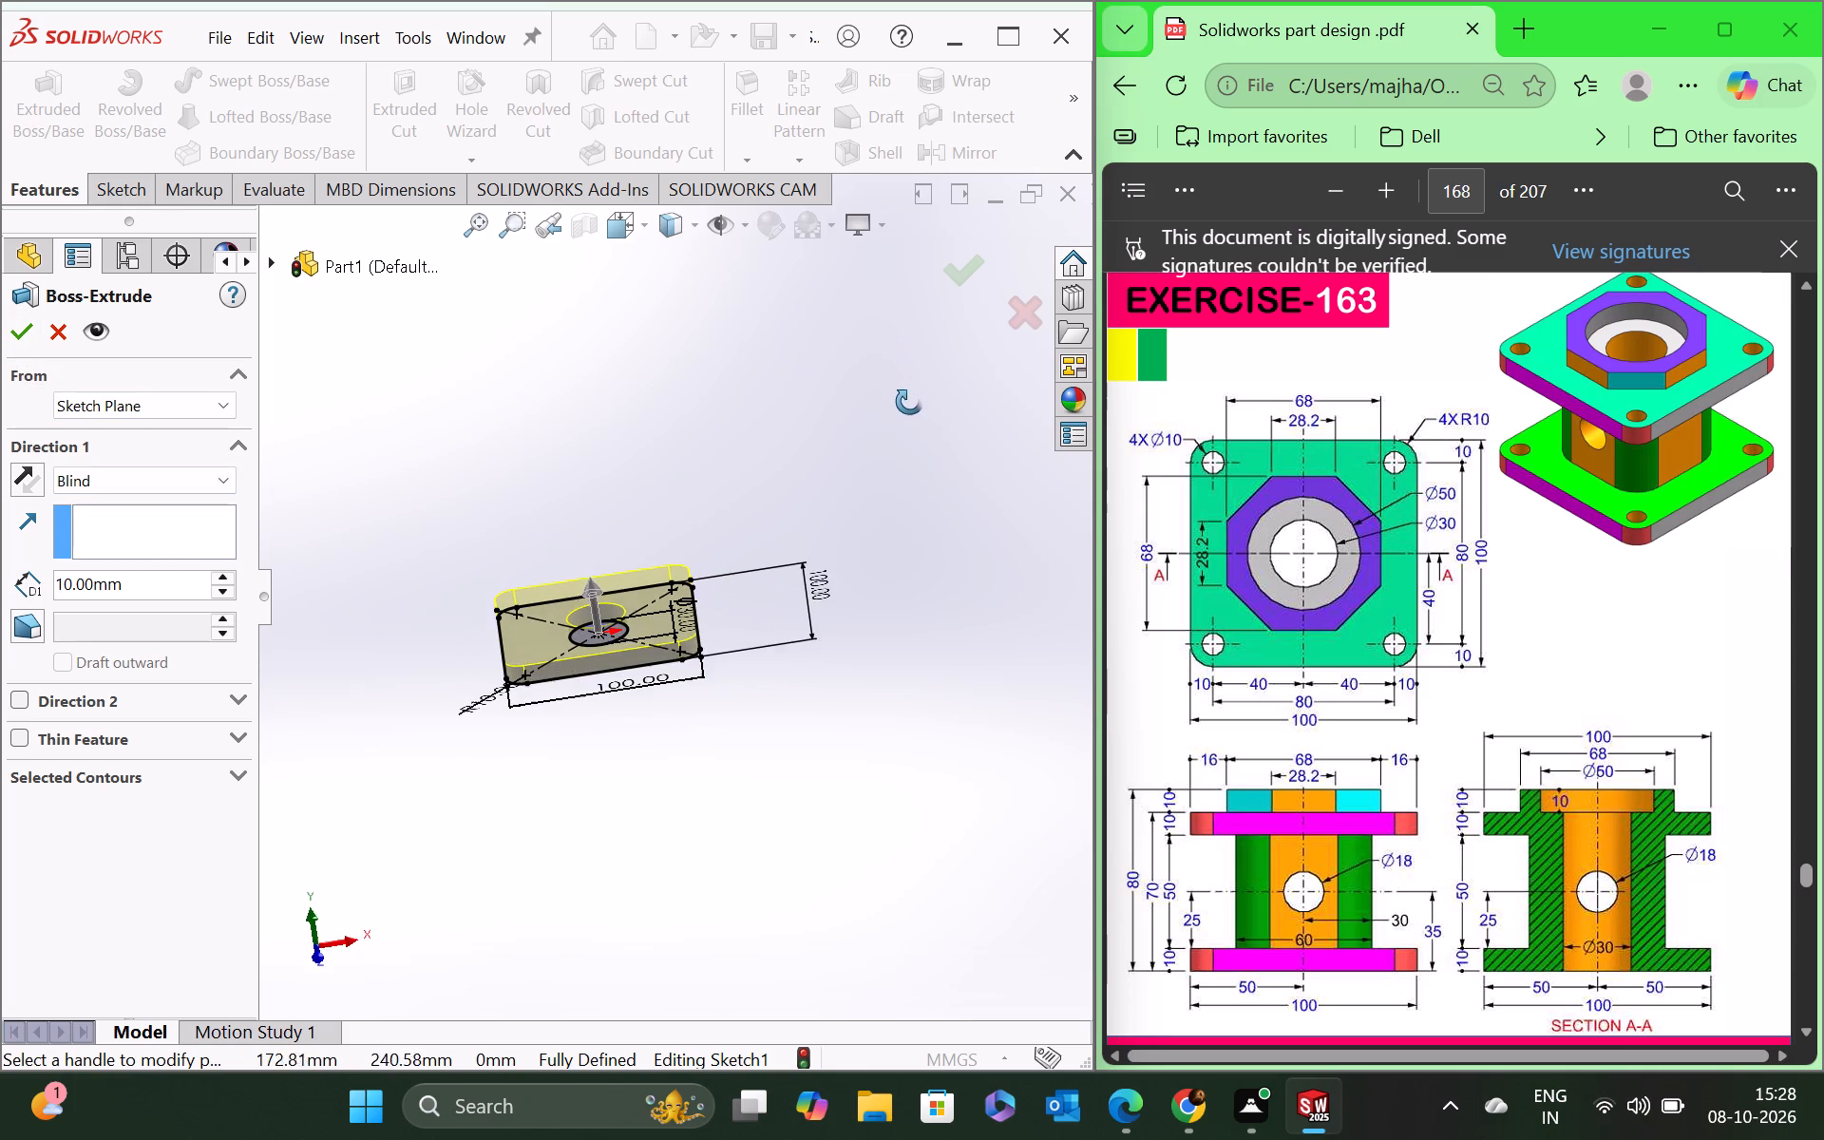
middle_drag(909, 402, 909, 407)
click(21, 336)
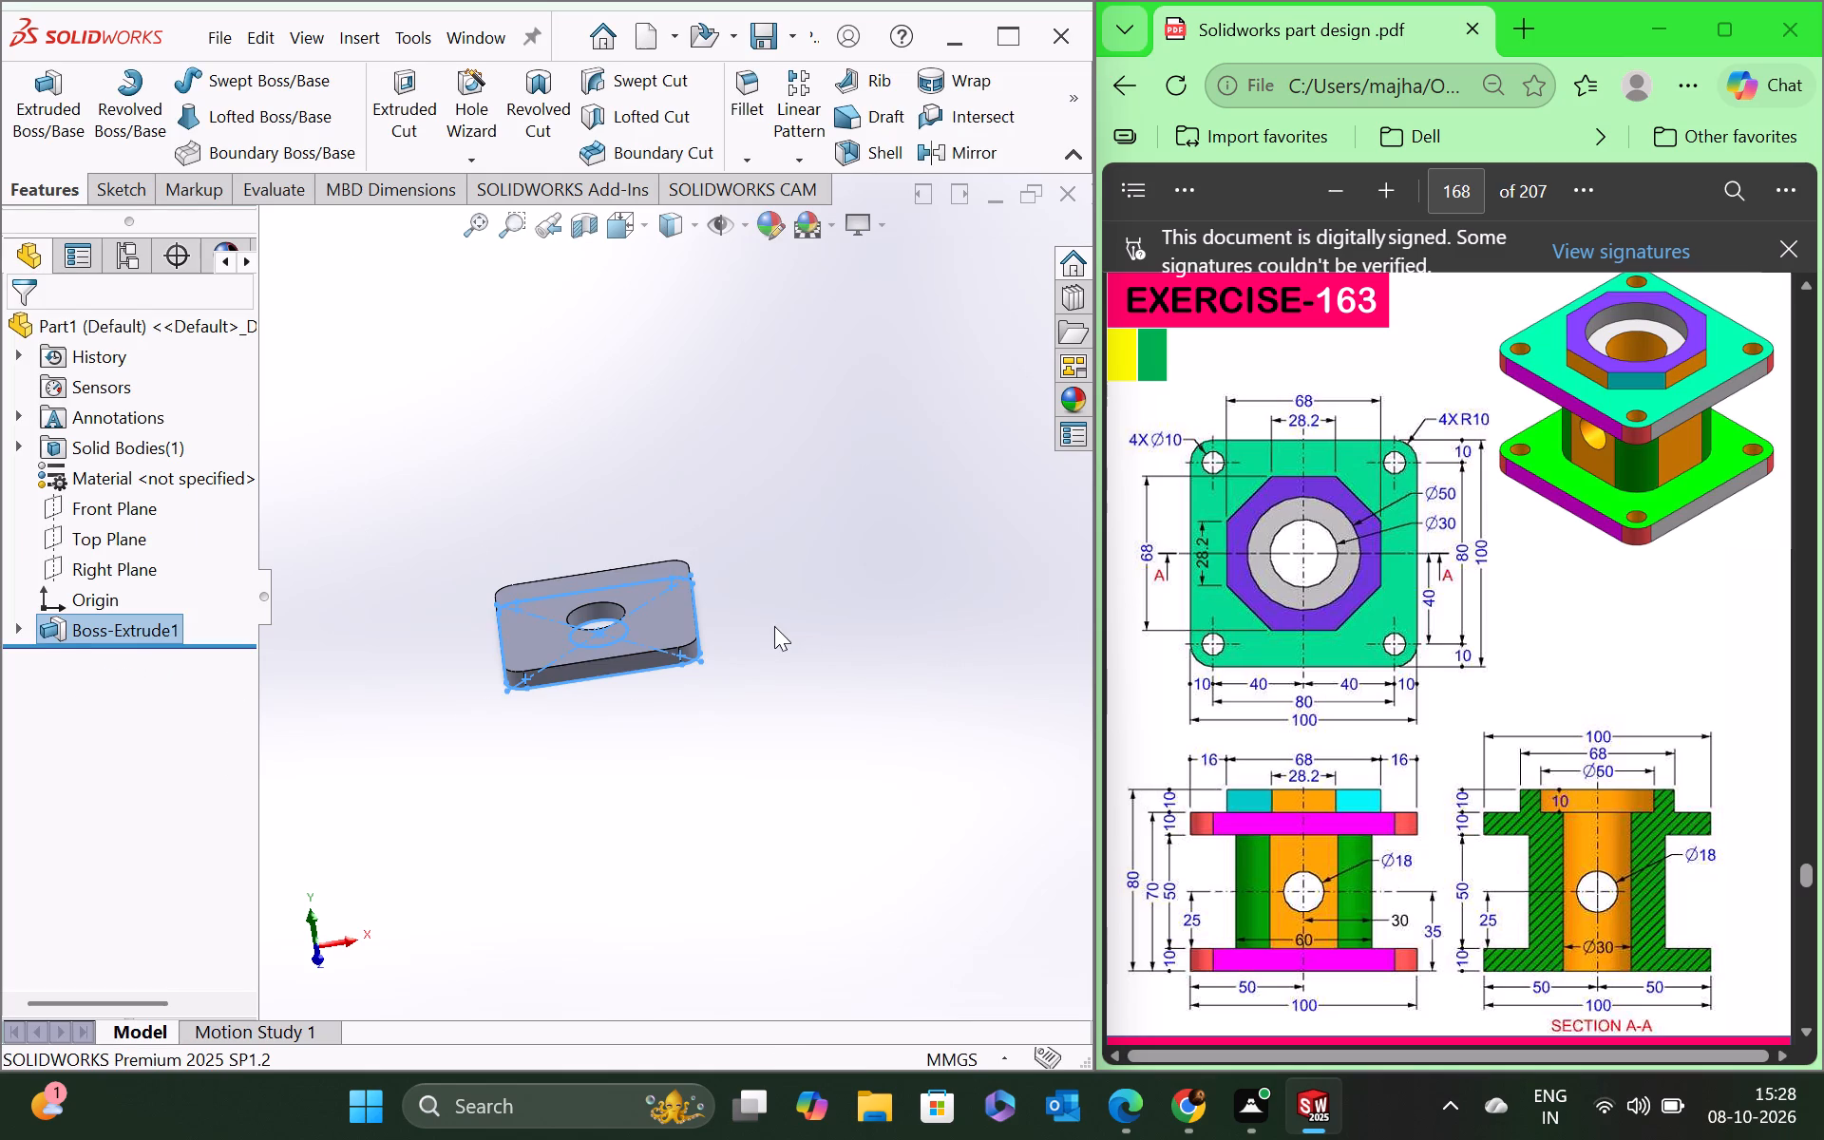
middle_drag(945, 552, 946, 584)
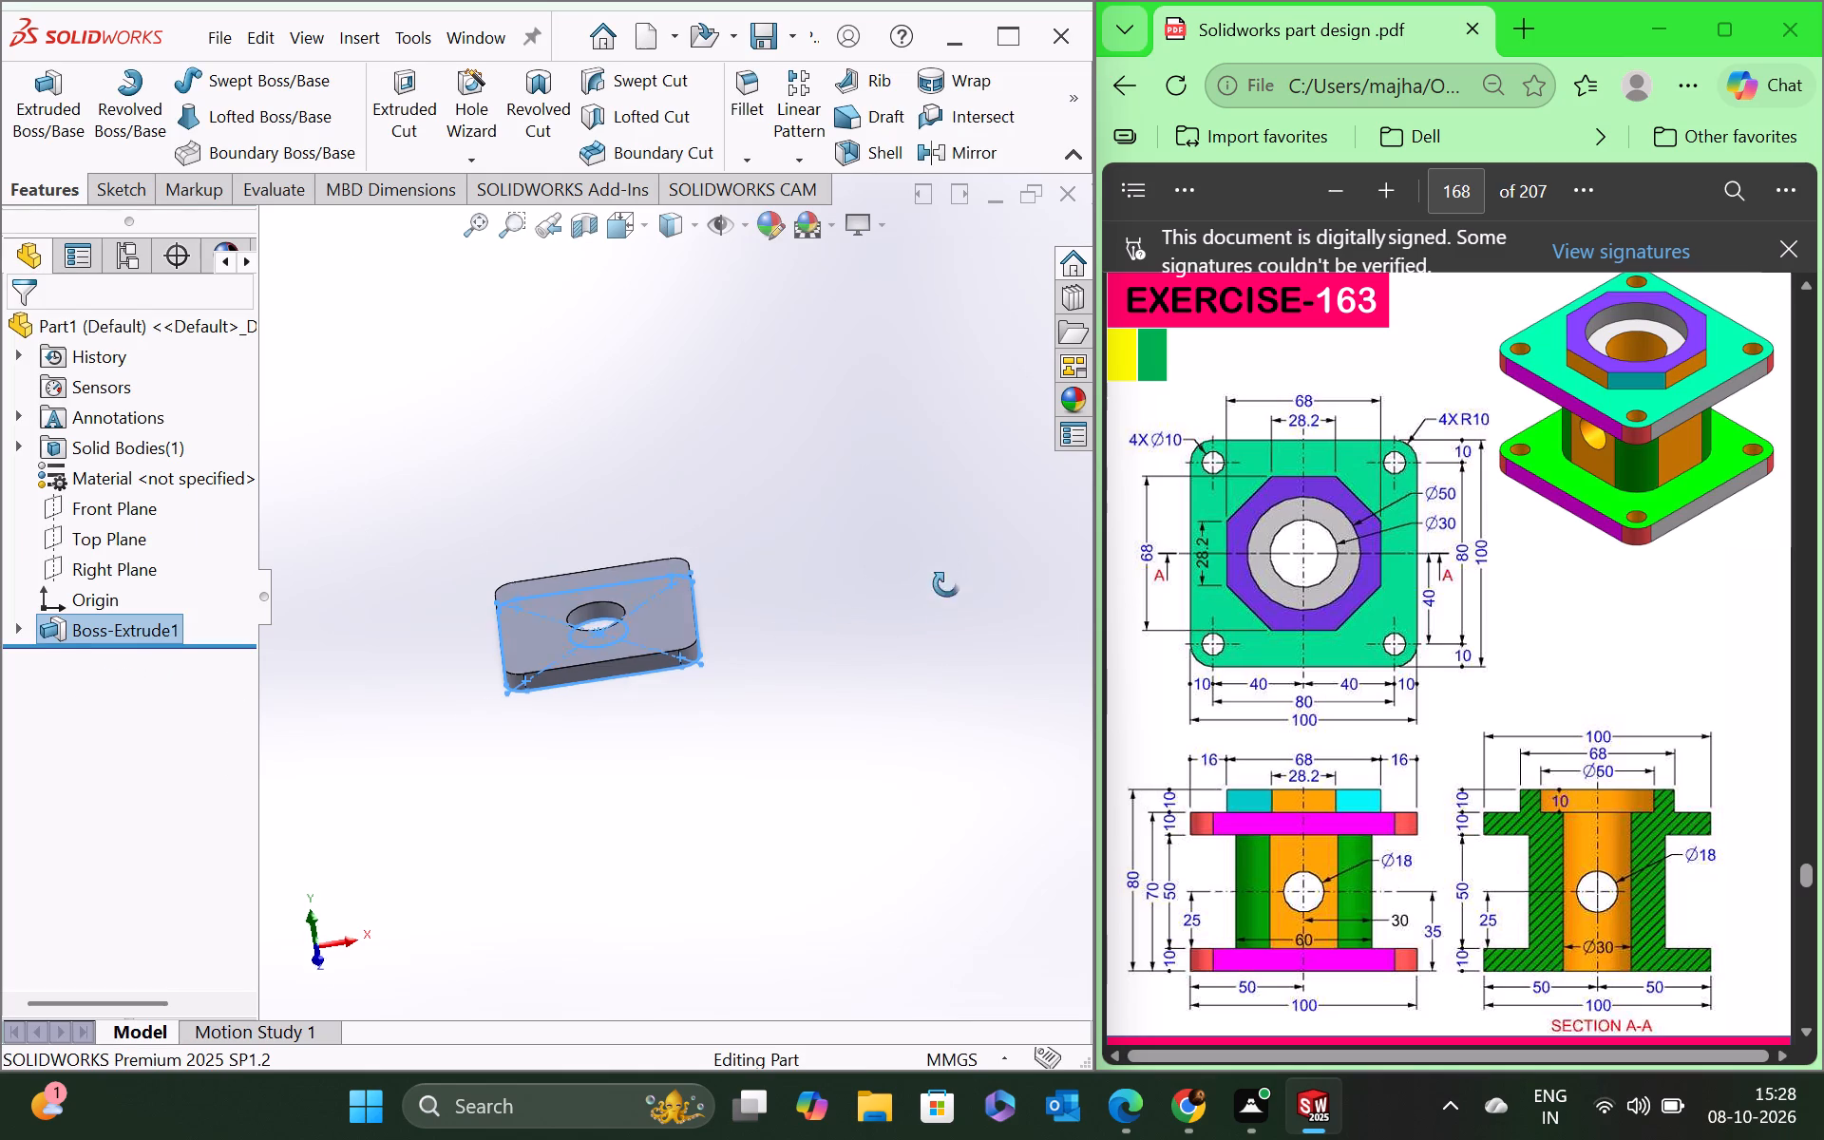
Start a sketch on the flange's top face and draw a centre rectangle about 54 by 52 mm around the origin.
middle_drag(946, 584, 938, 755)
right_click(654, 624)
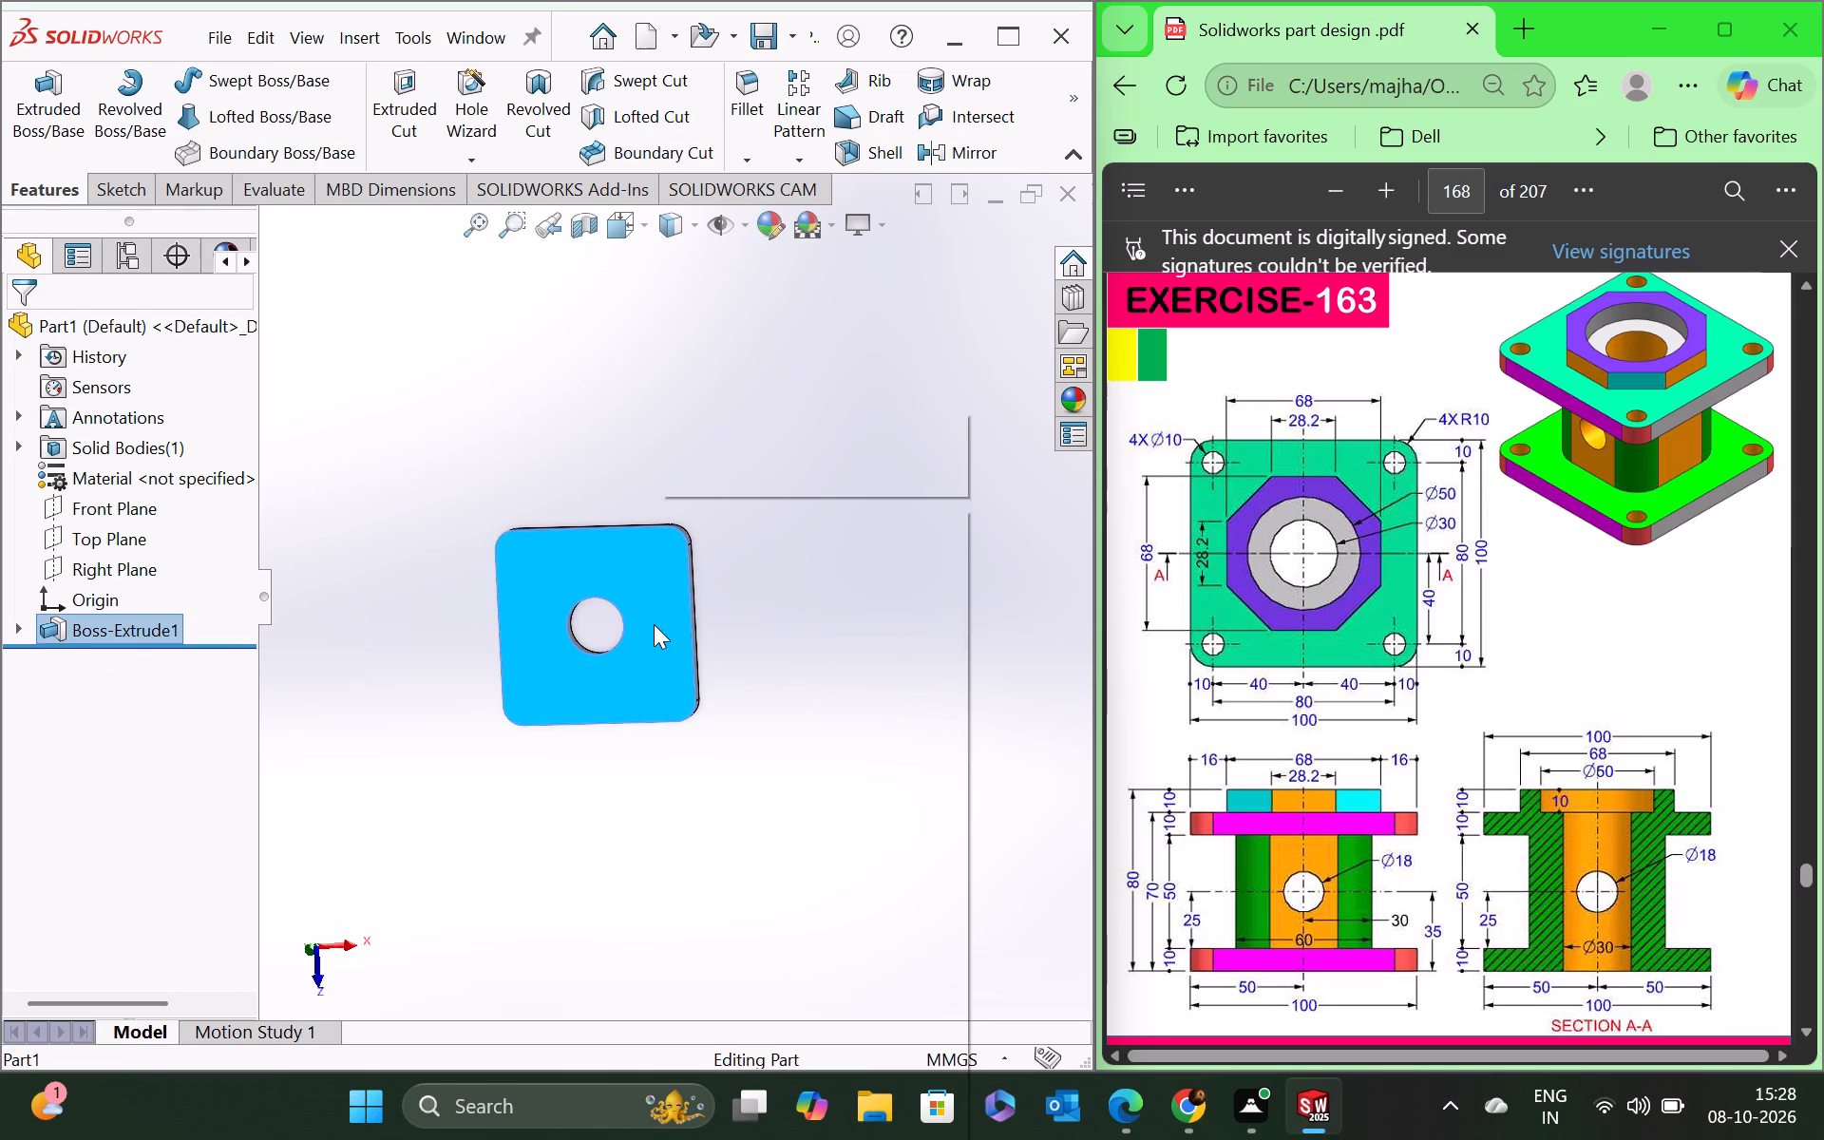
click(715, 469)
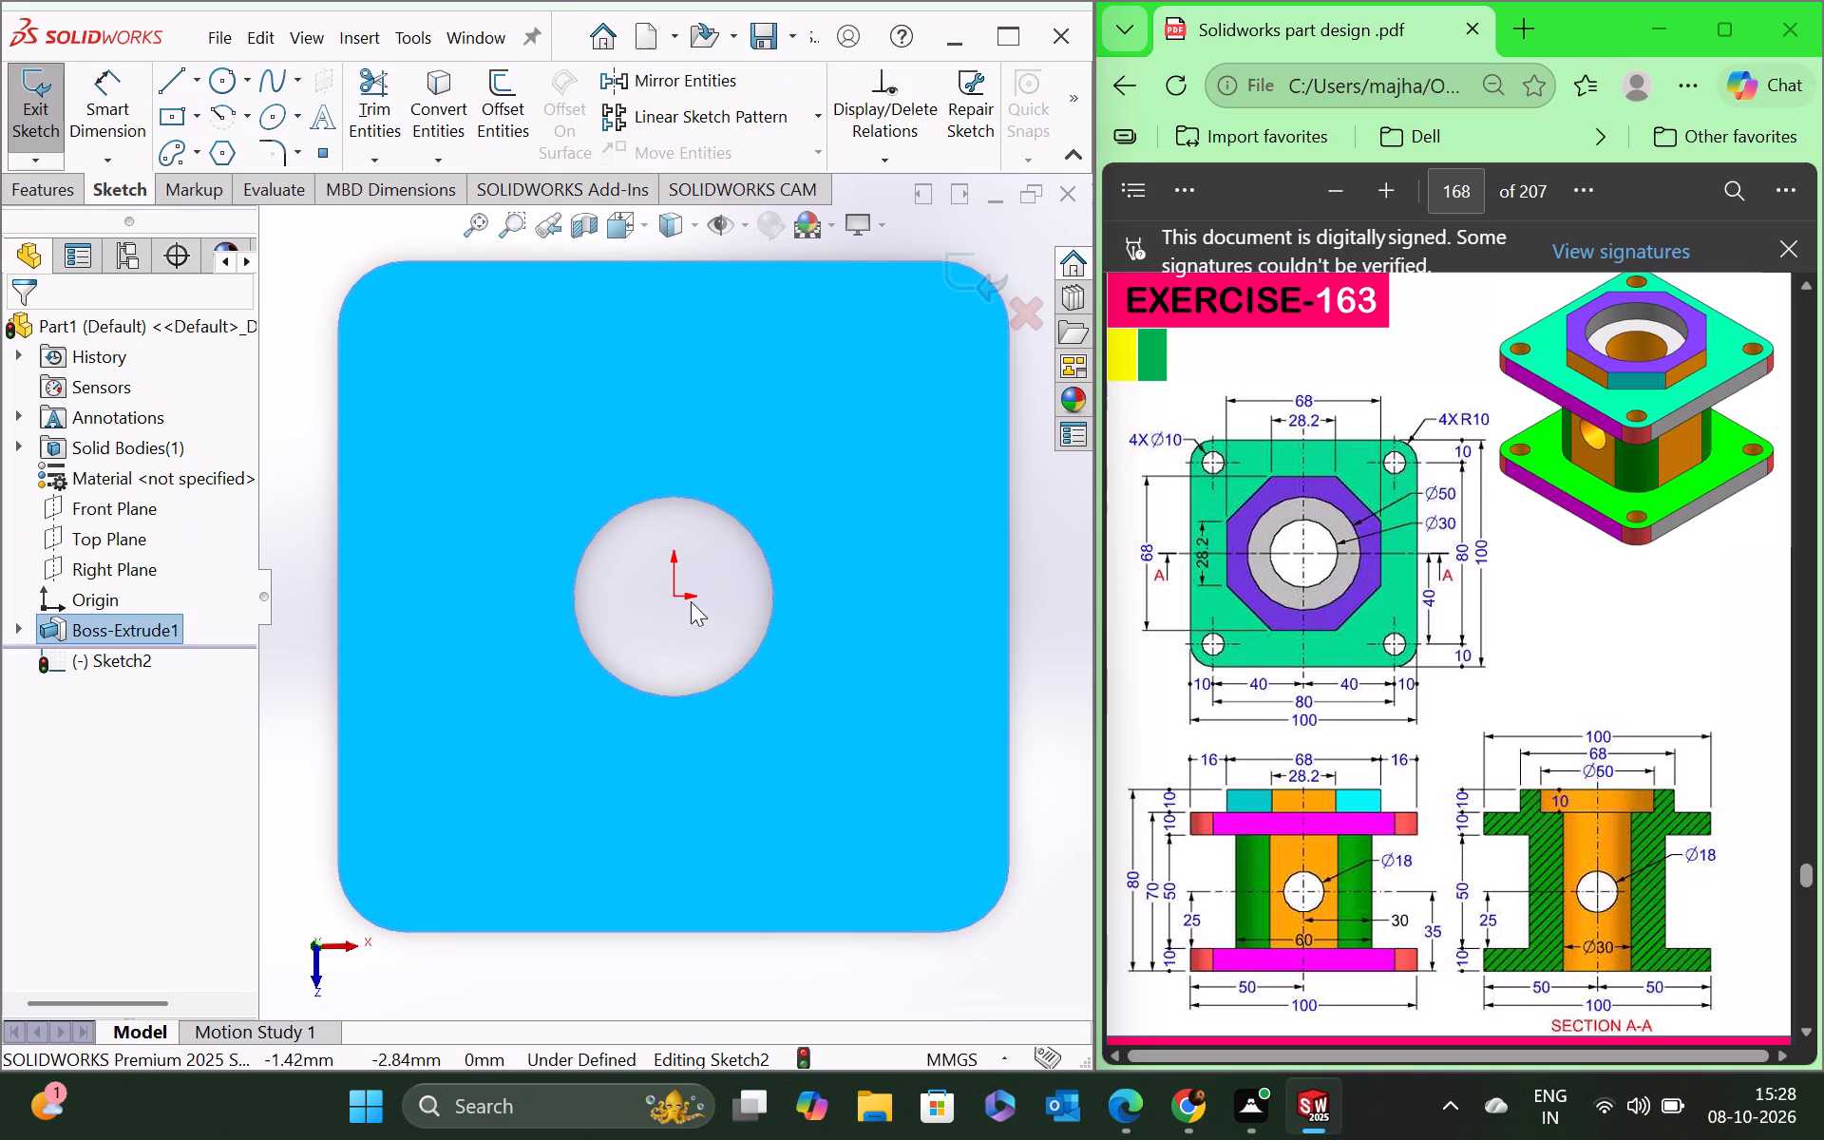
click(167, 117)
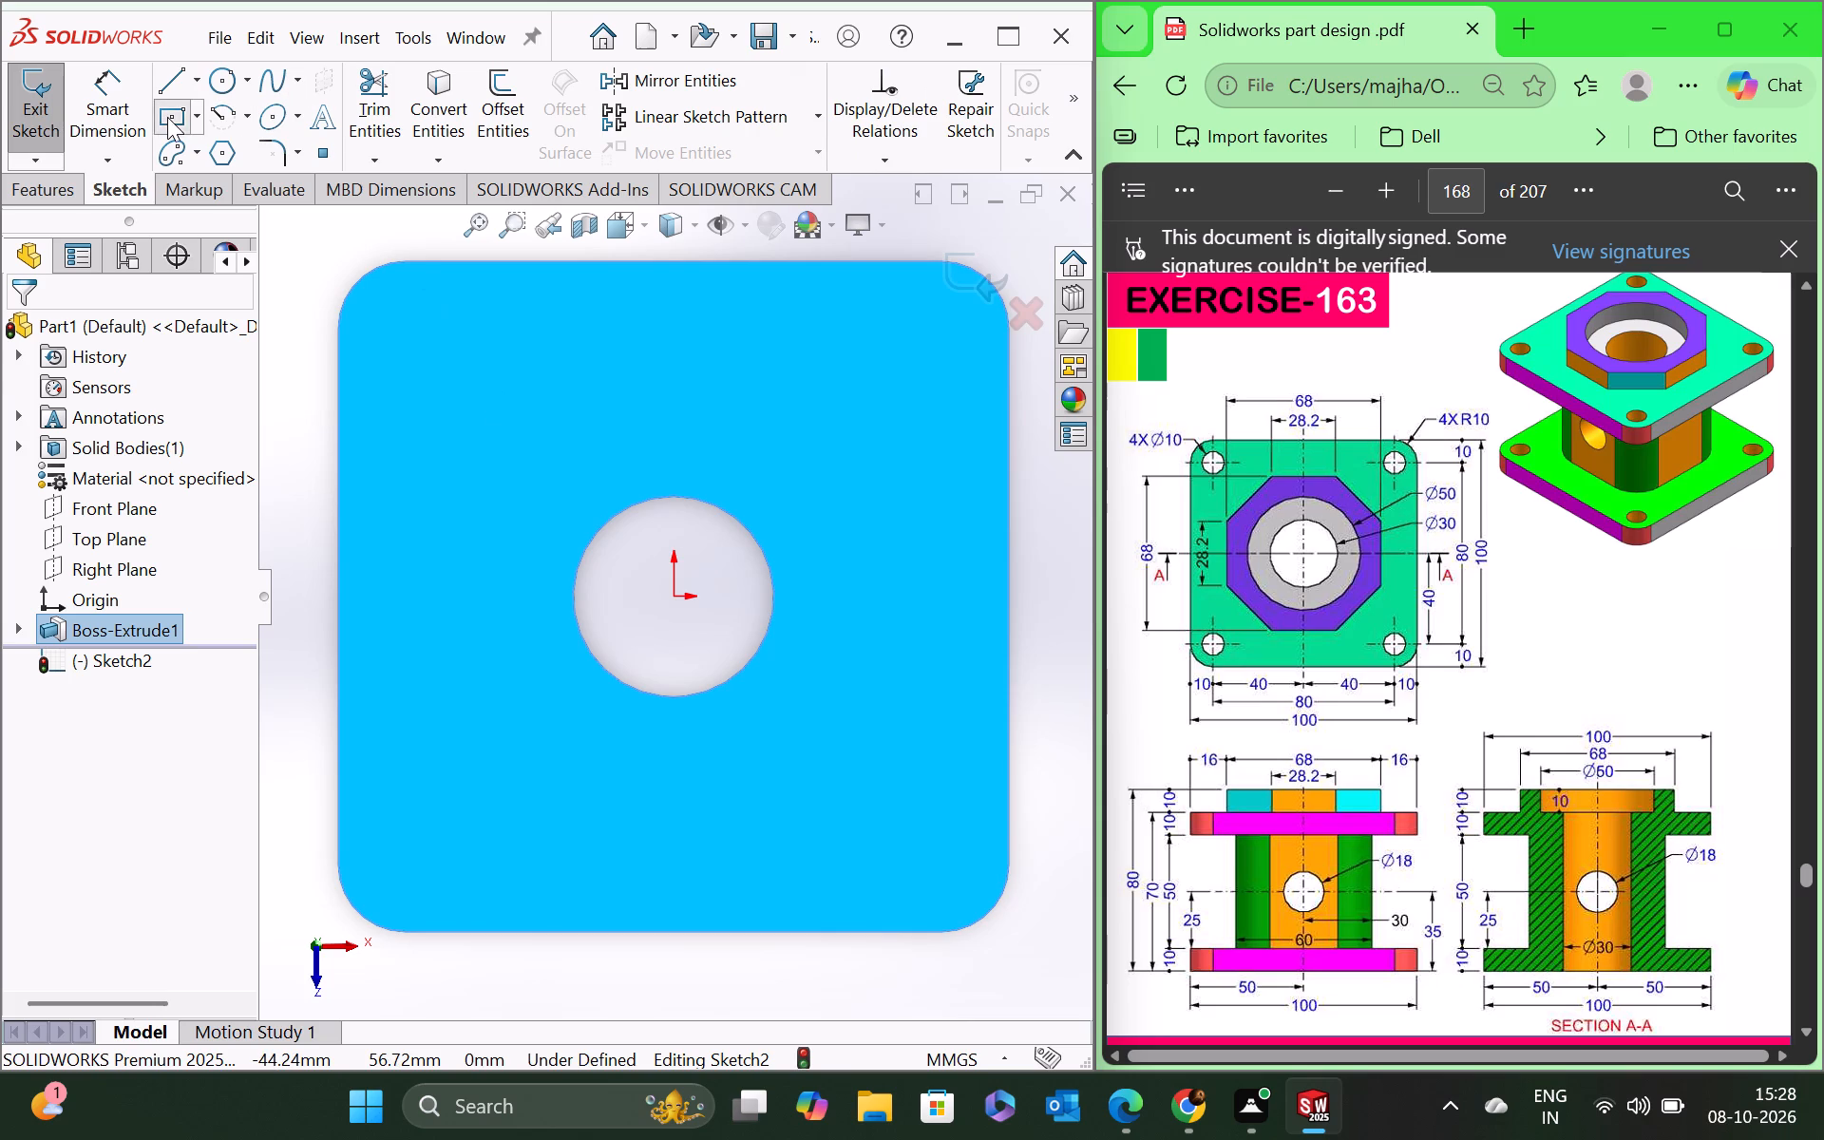
click(675, 596)
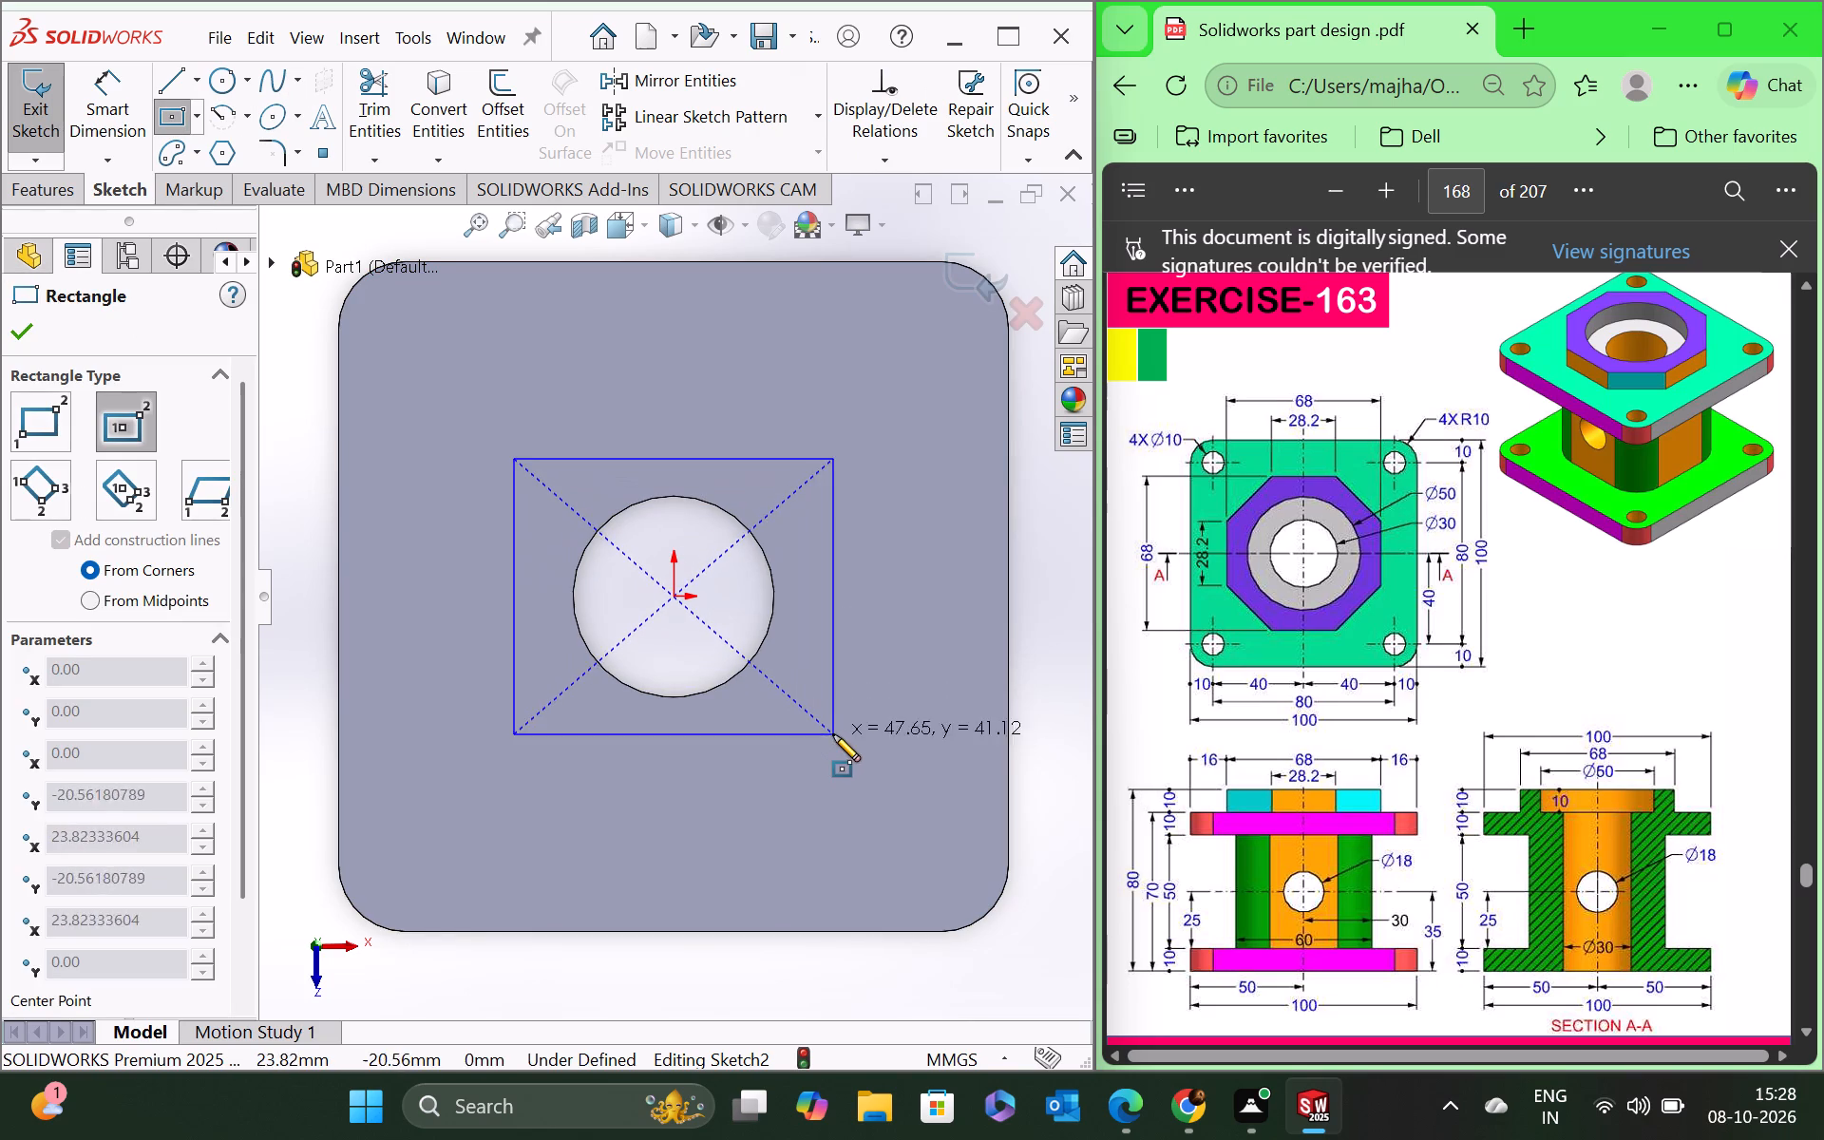
click(855, 770)
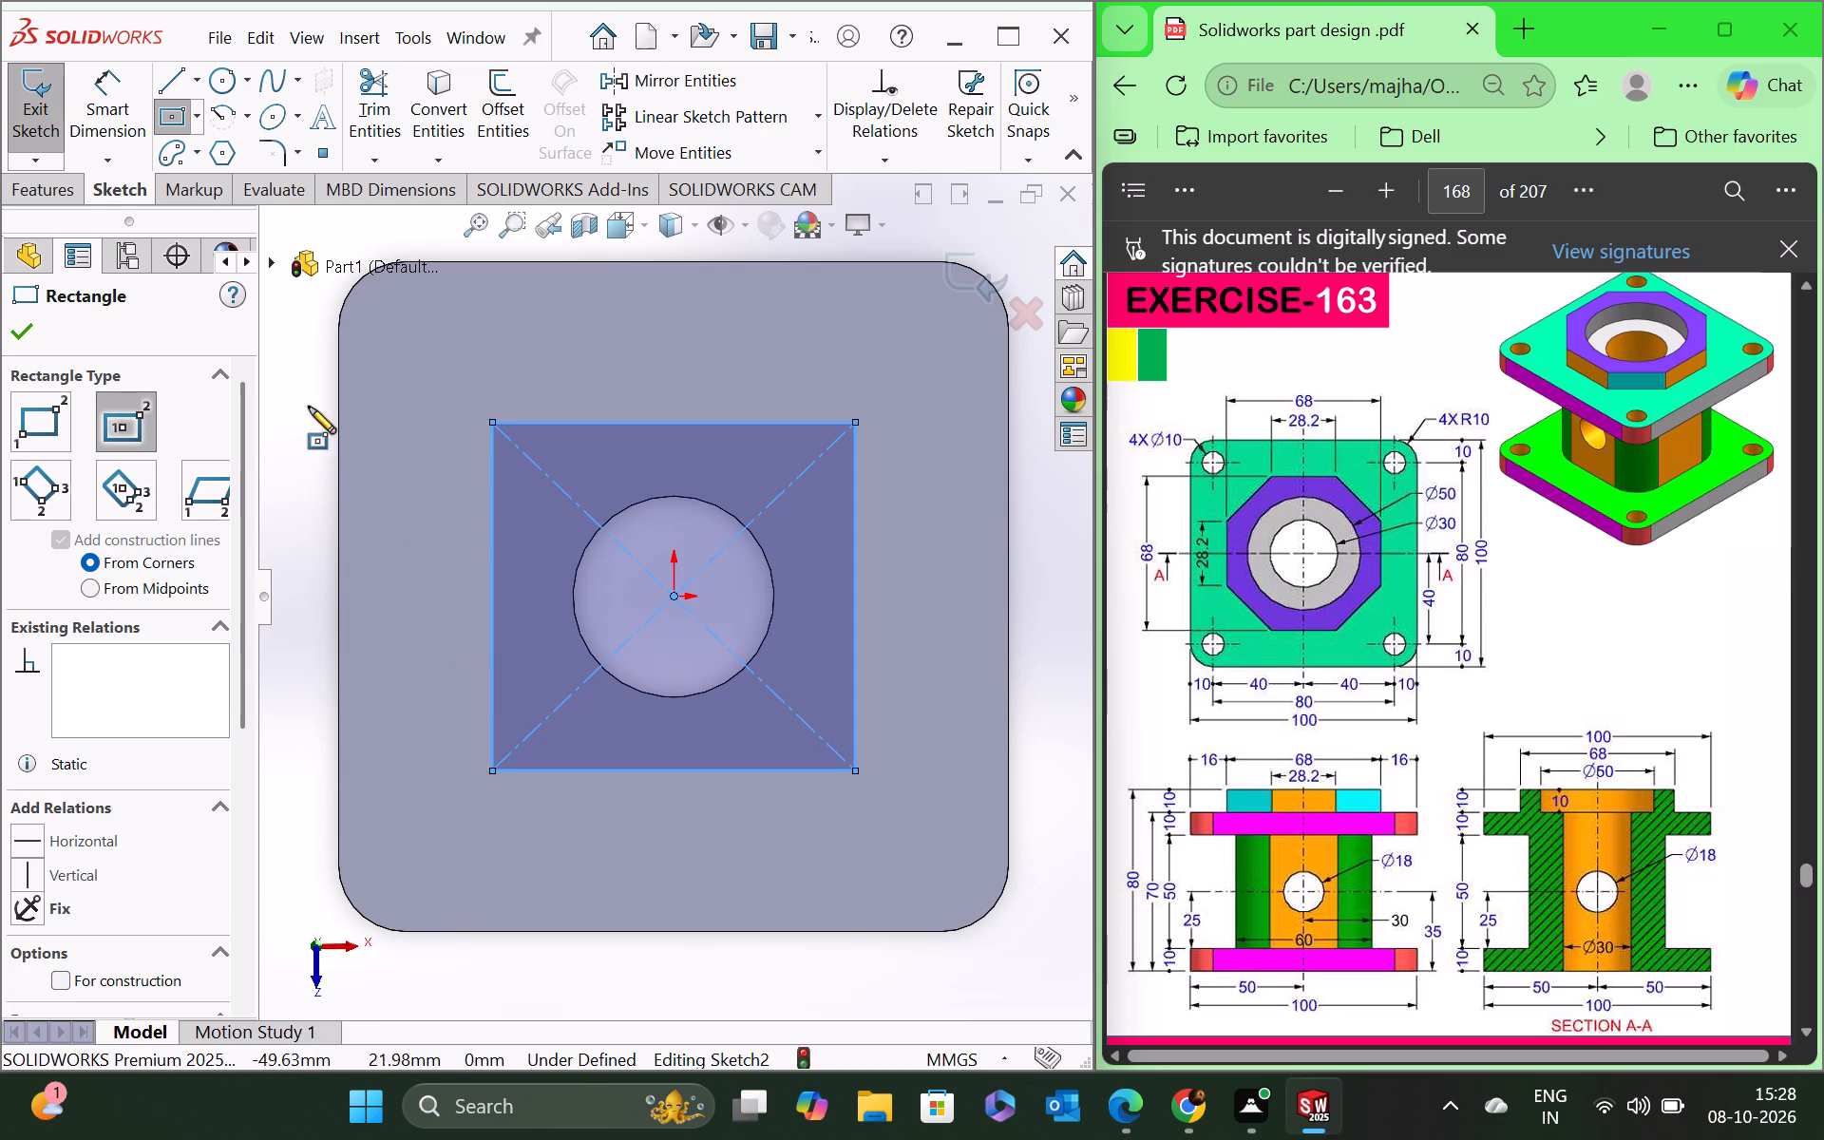
Dimension the rectangle's height and width to 60 mm each.
click(104, 117)
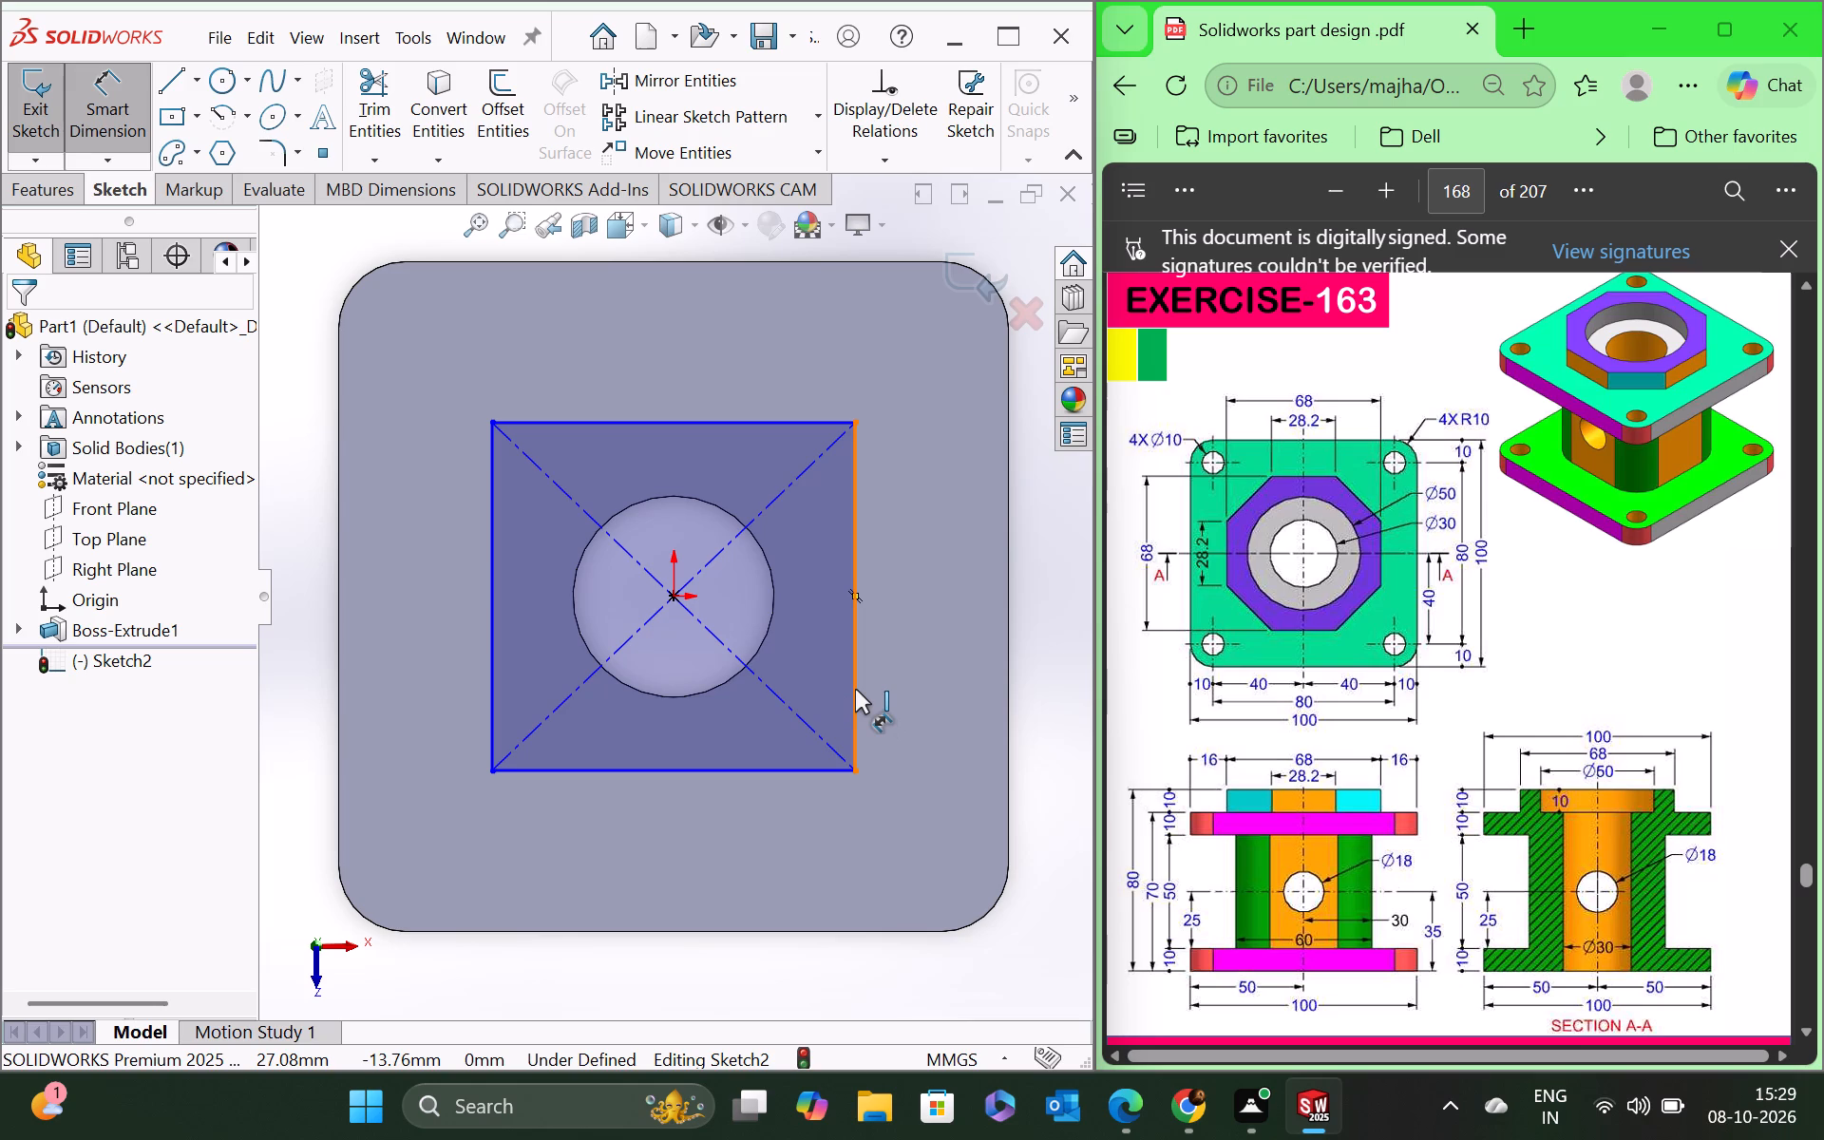
click(855, 689)
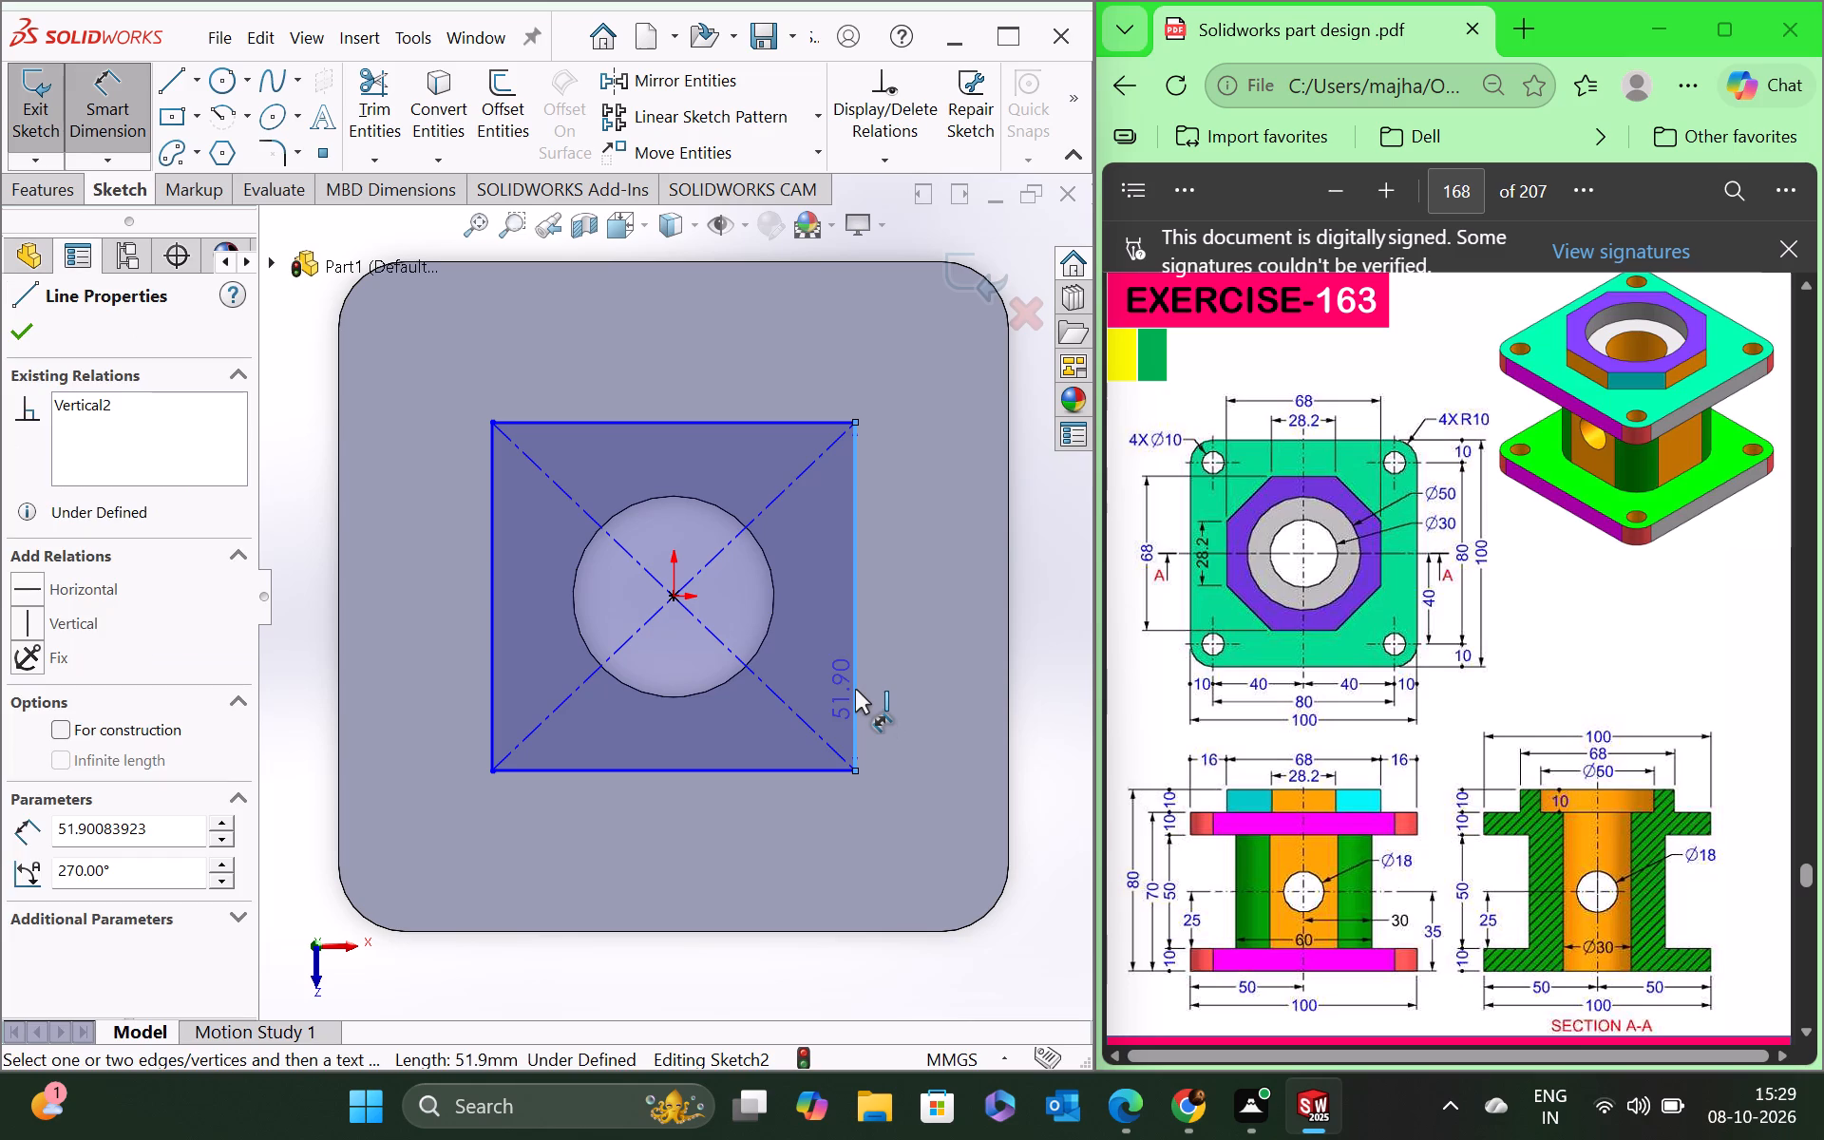
key(Escape)
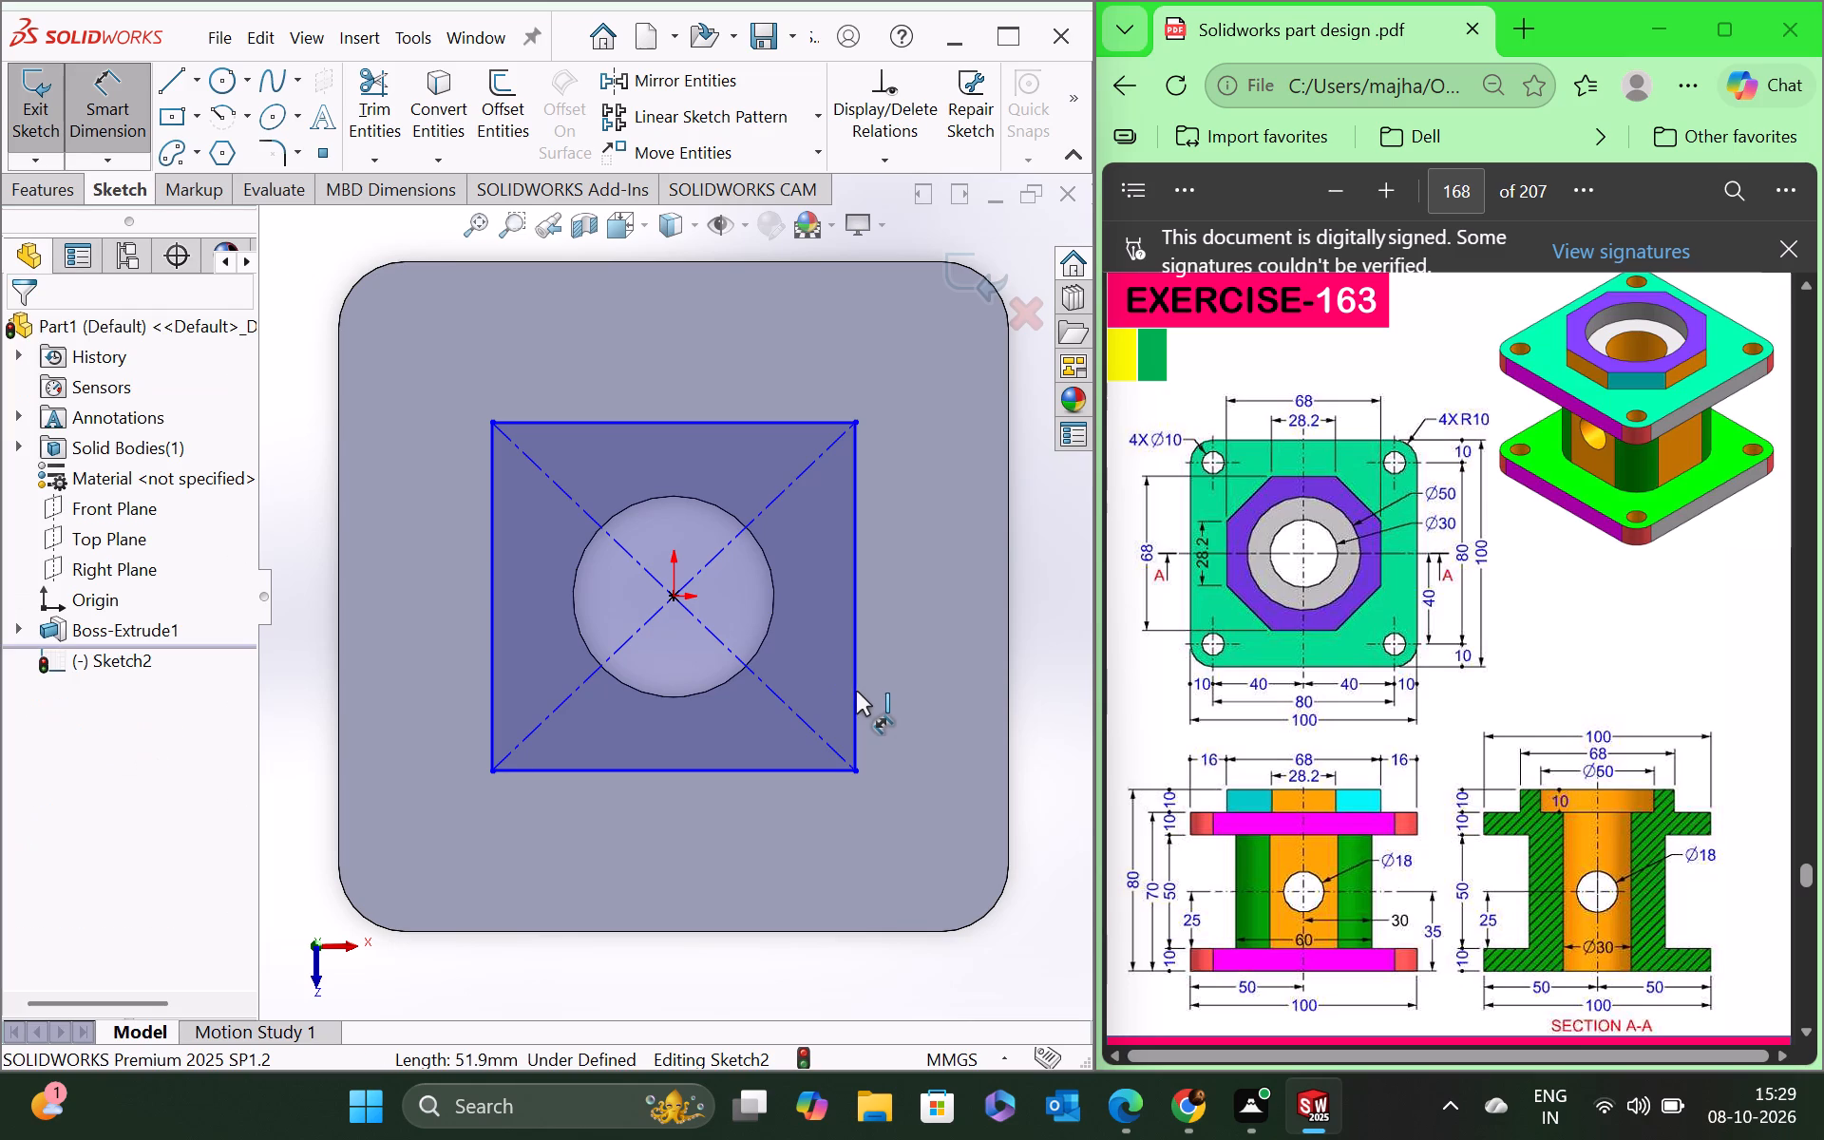
click(649, 769)
click(663, 424)
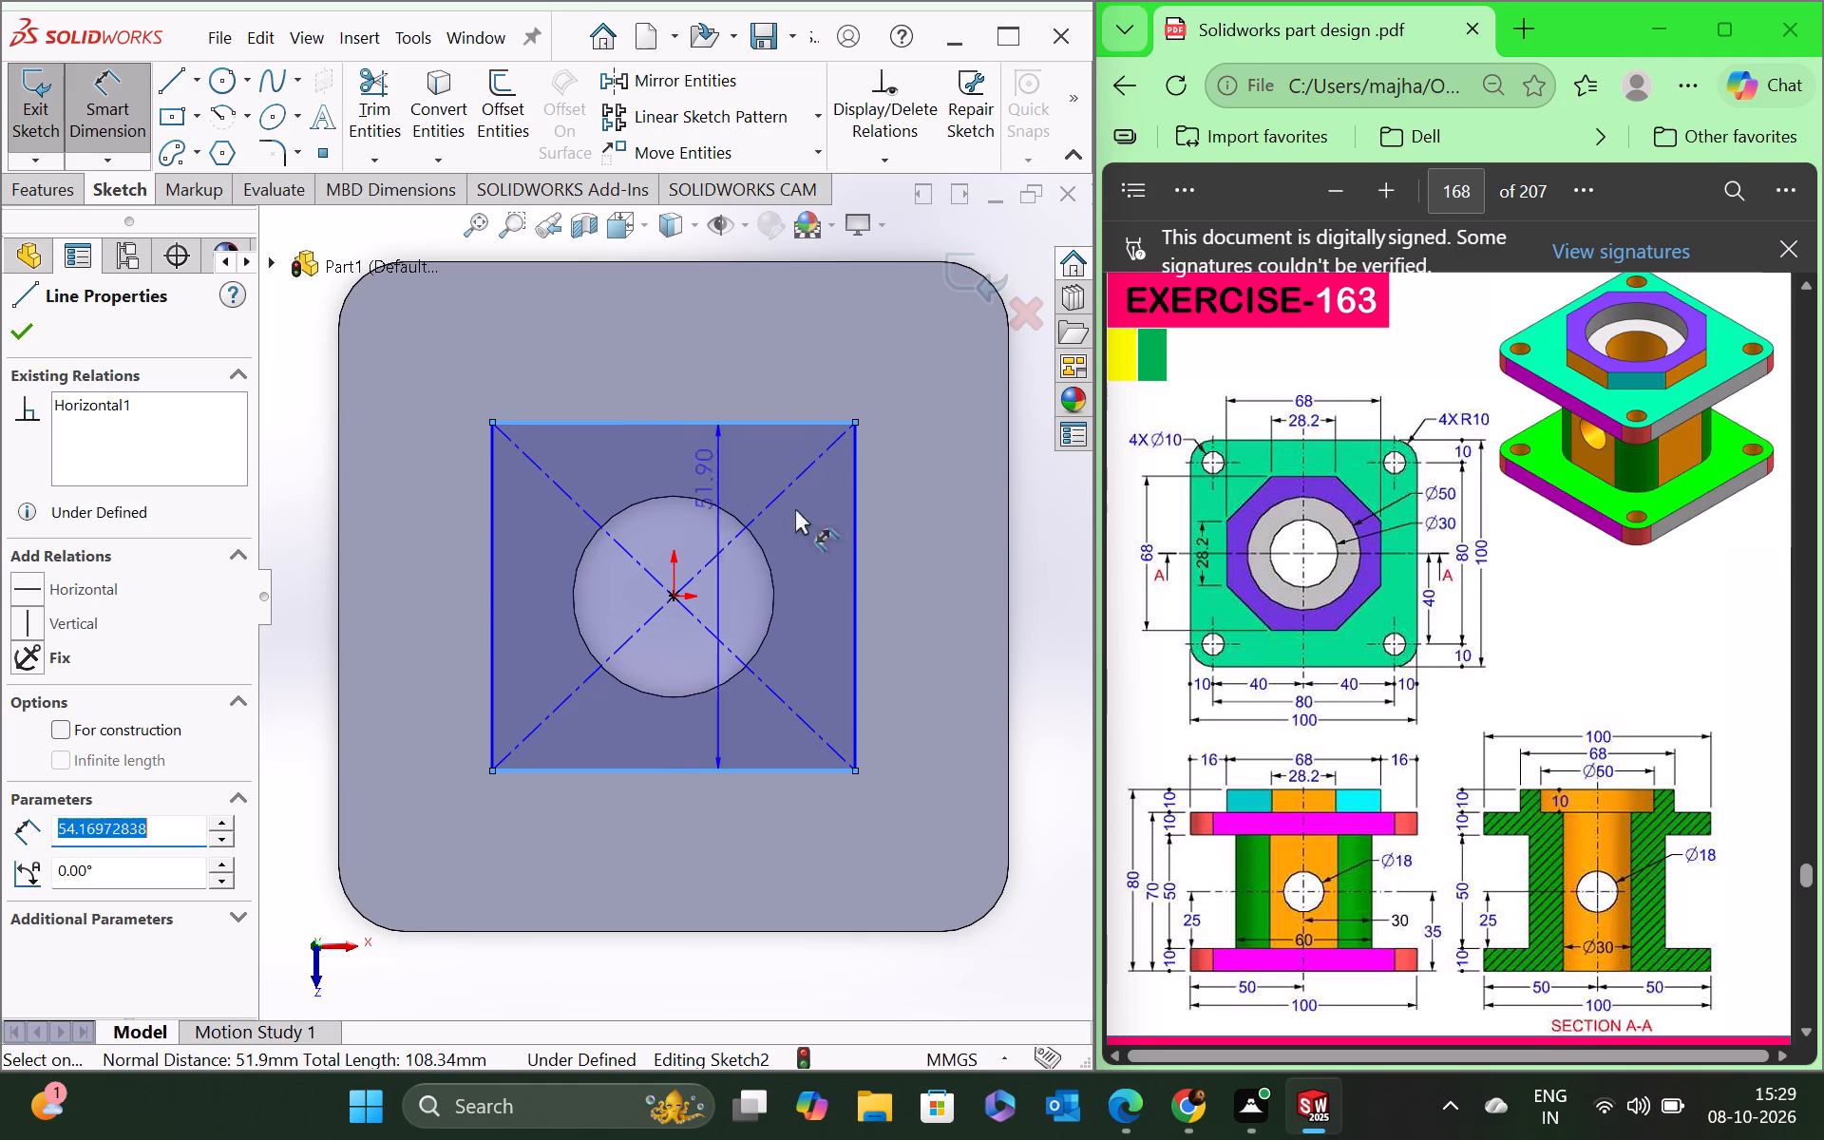
click(966, 577)
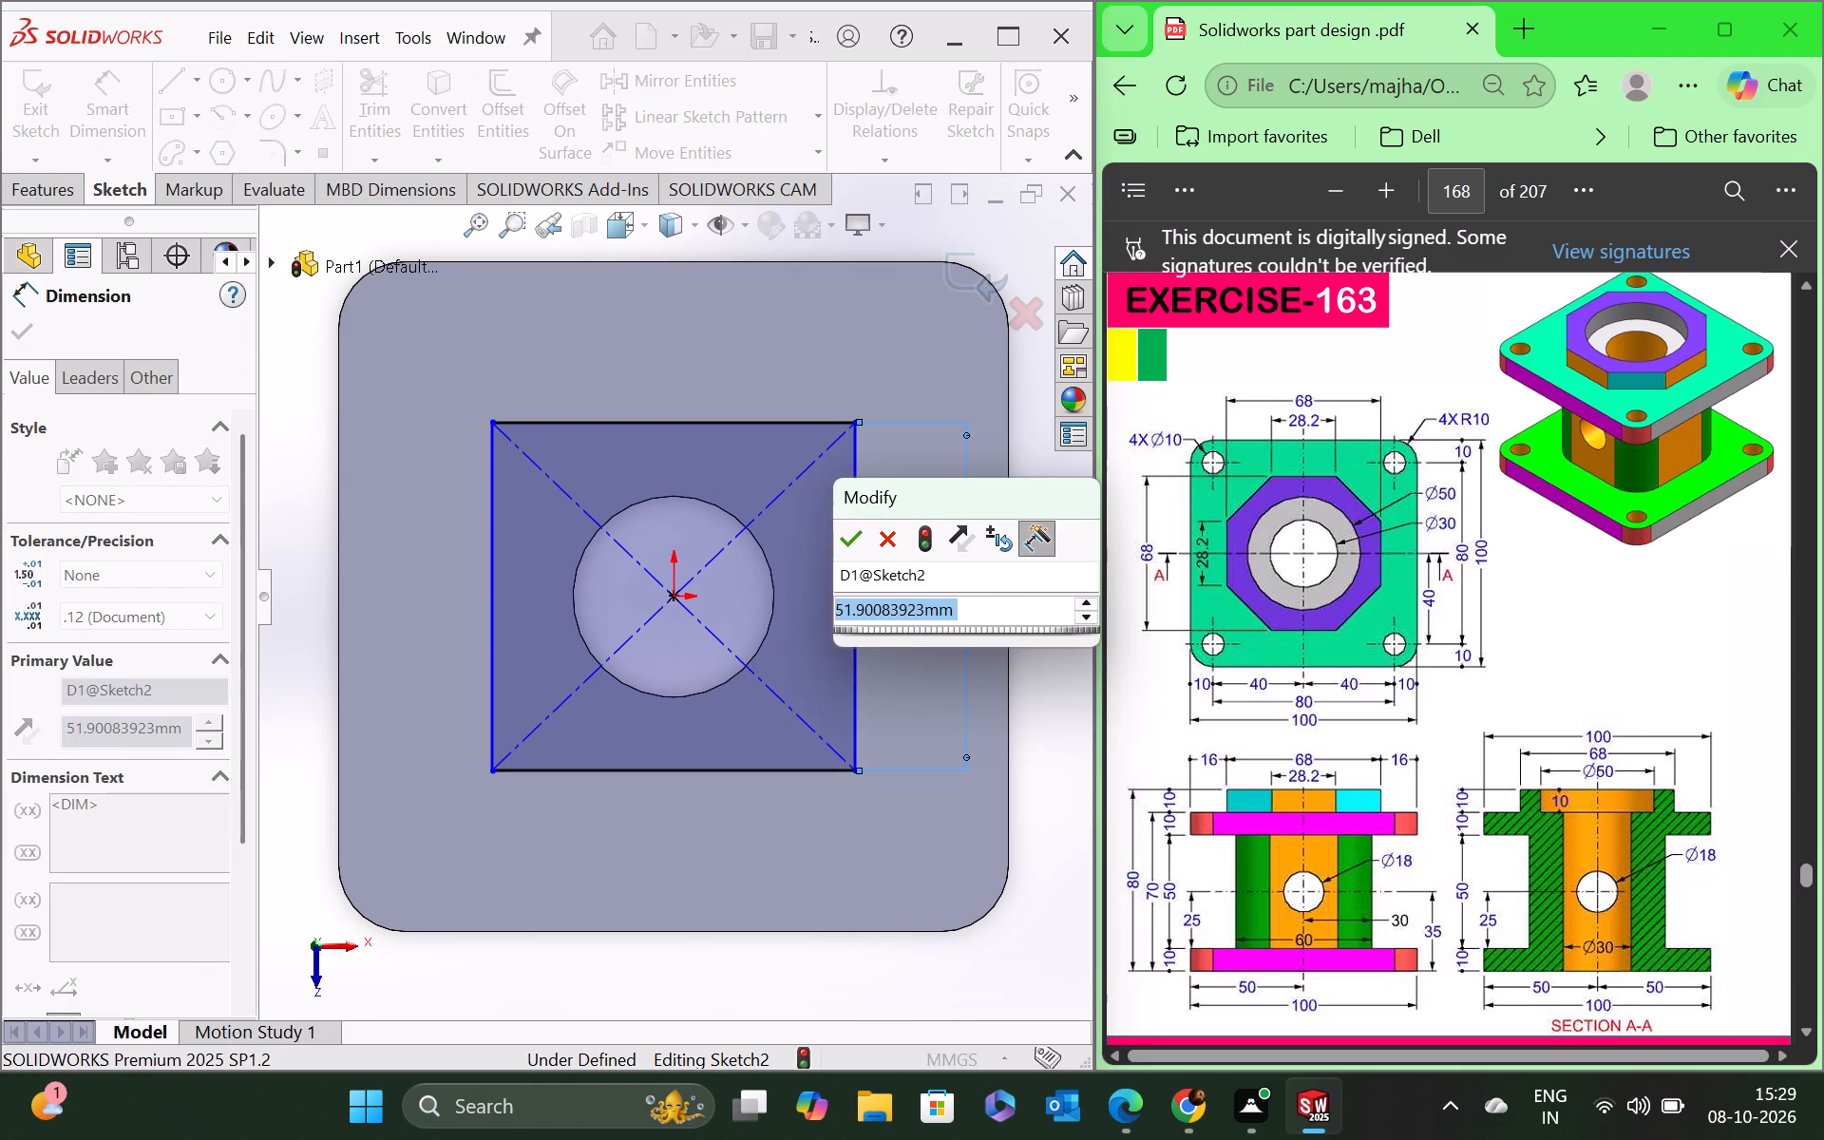
text(60)
key(Return)
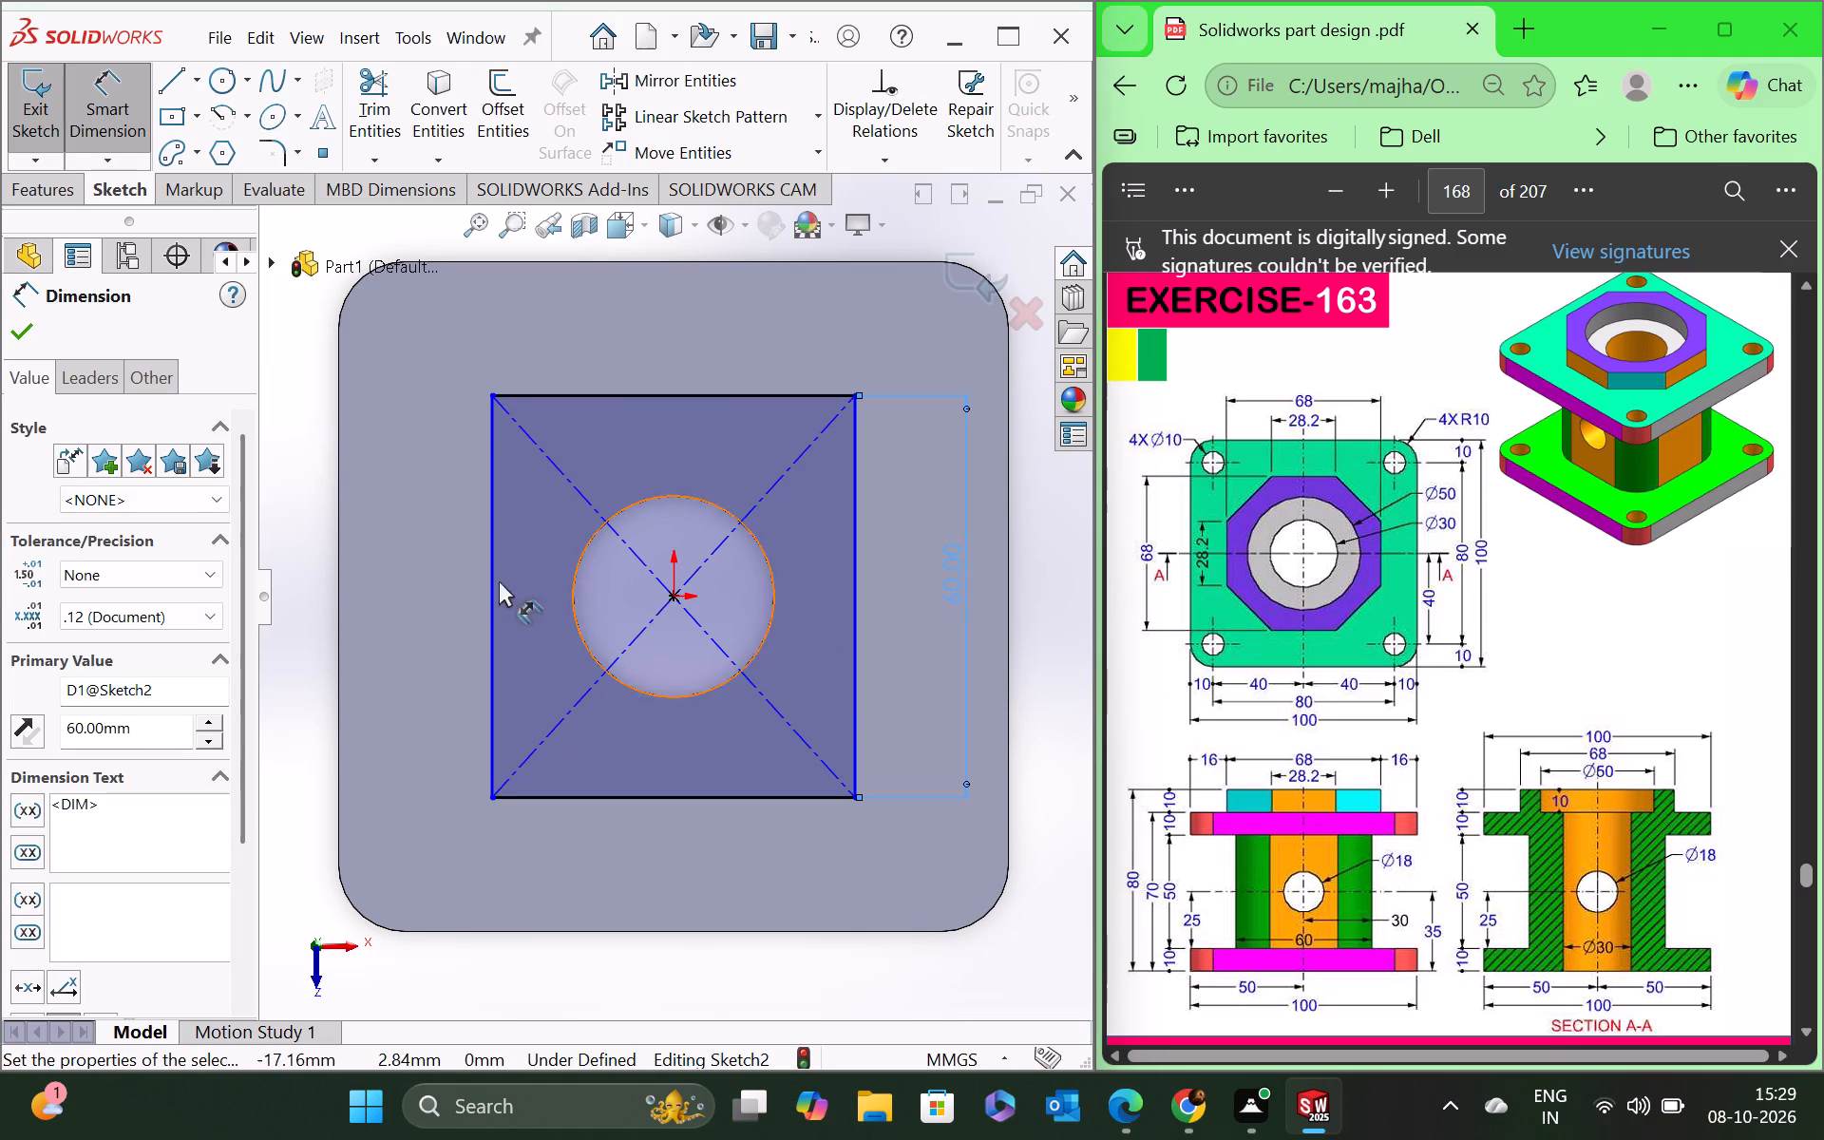
click(490, 580)
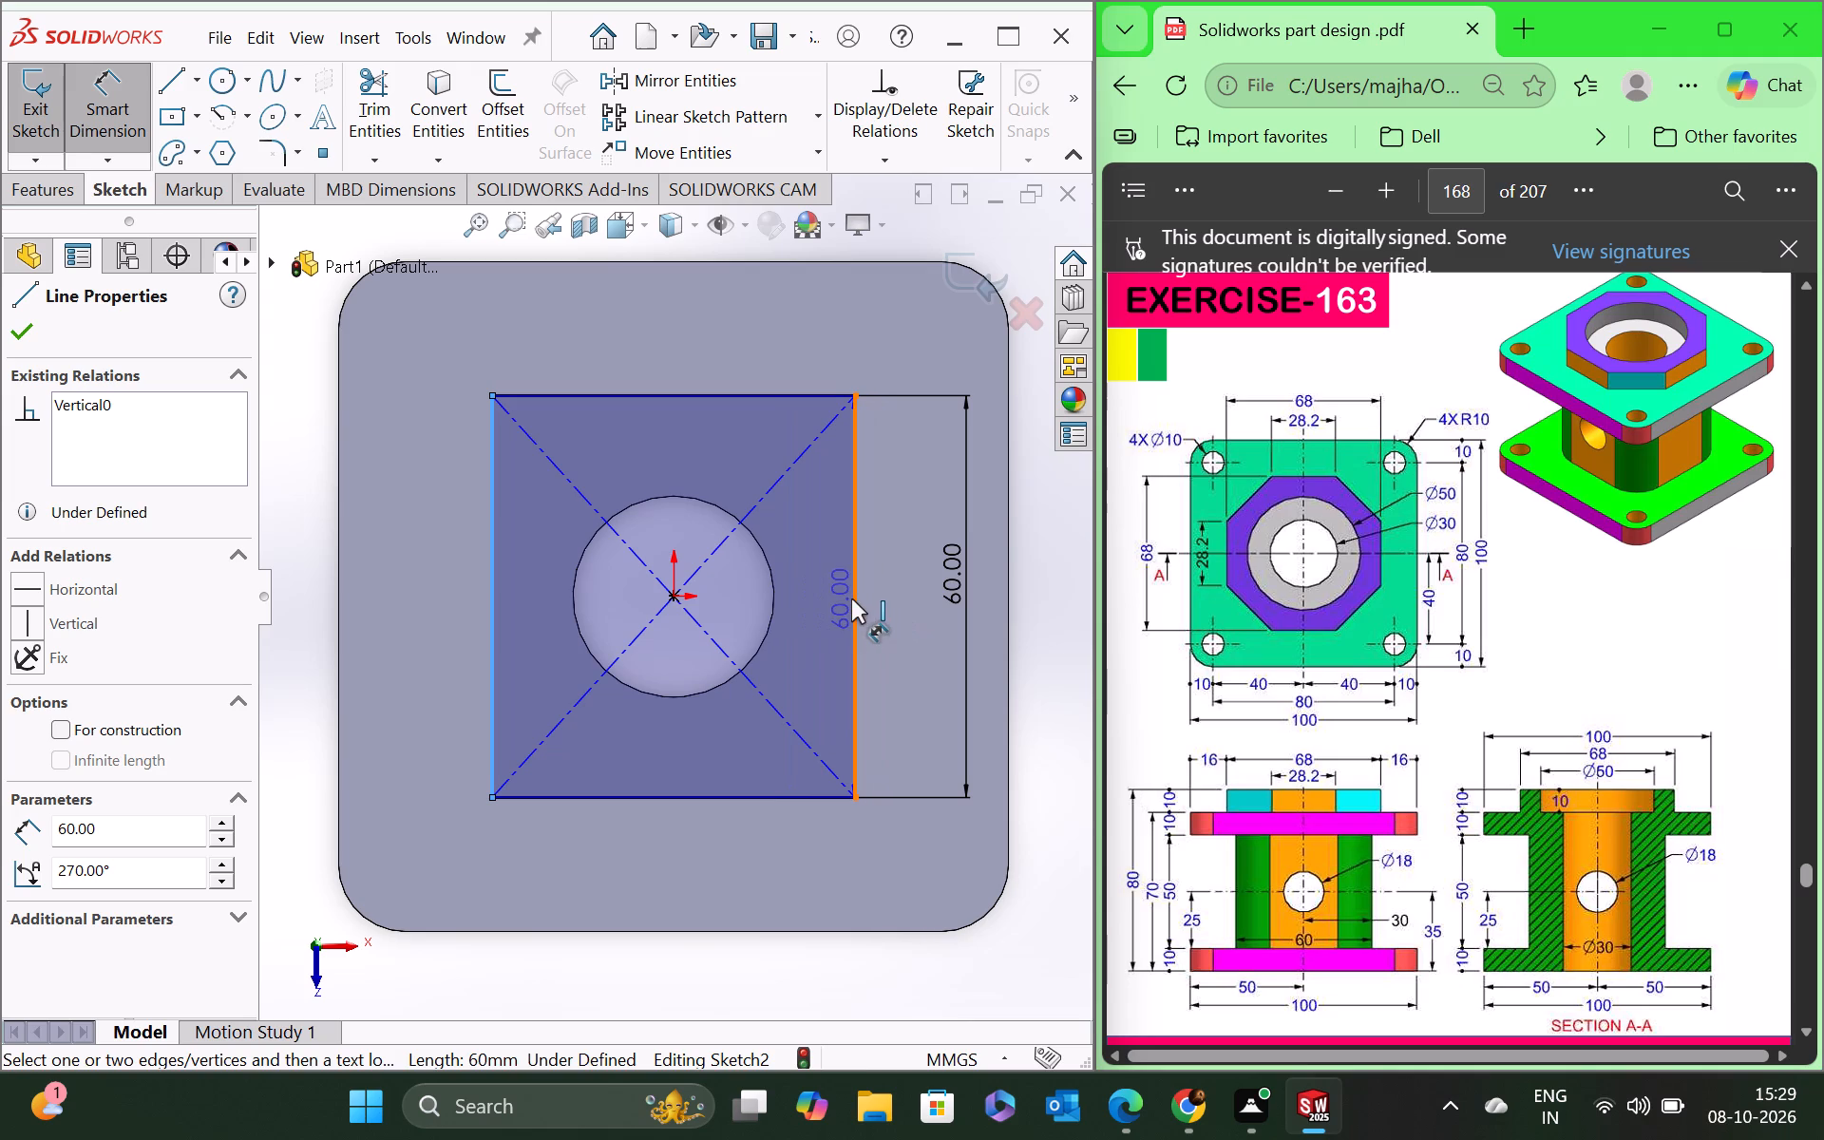
click(851, 598)
click(728, 868)
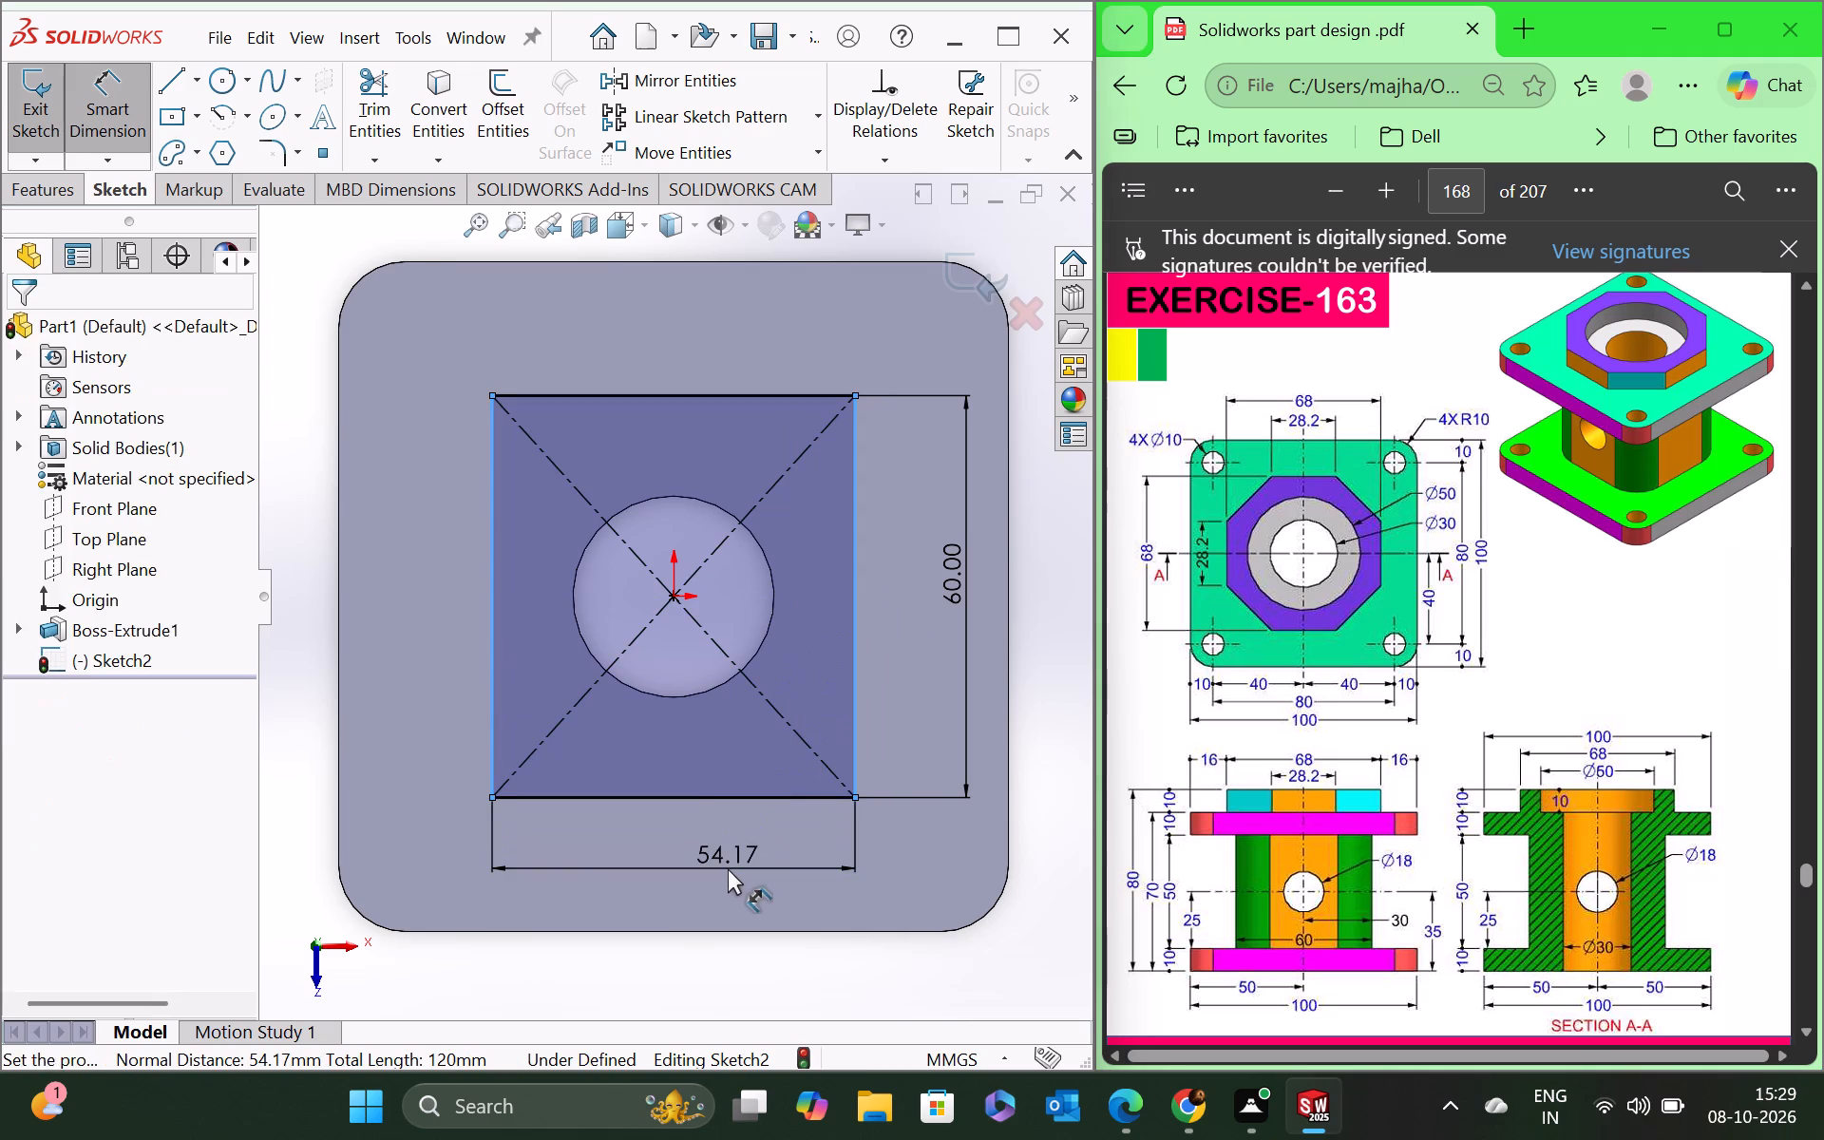
text(60)
key(Return)
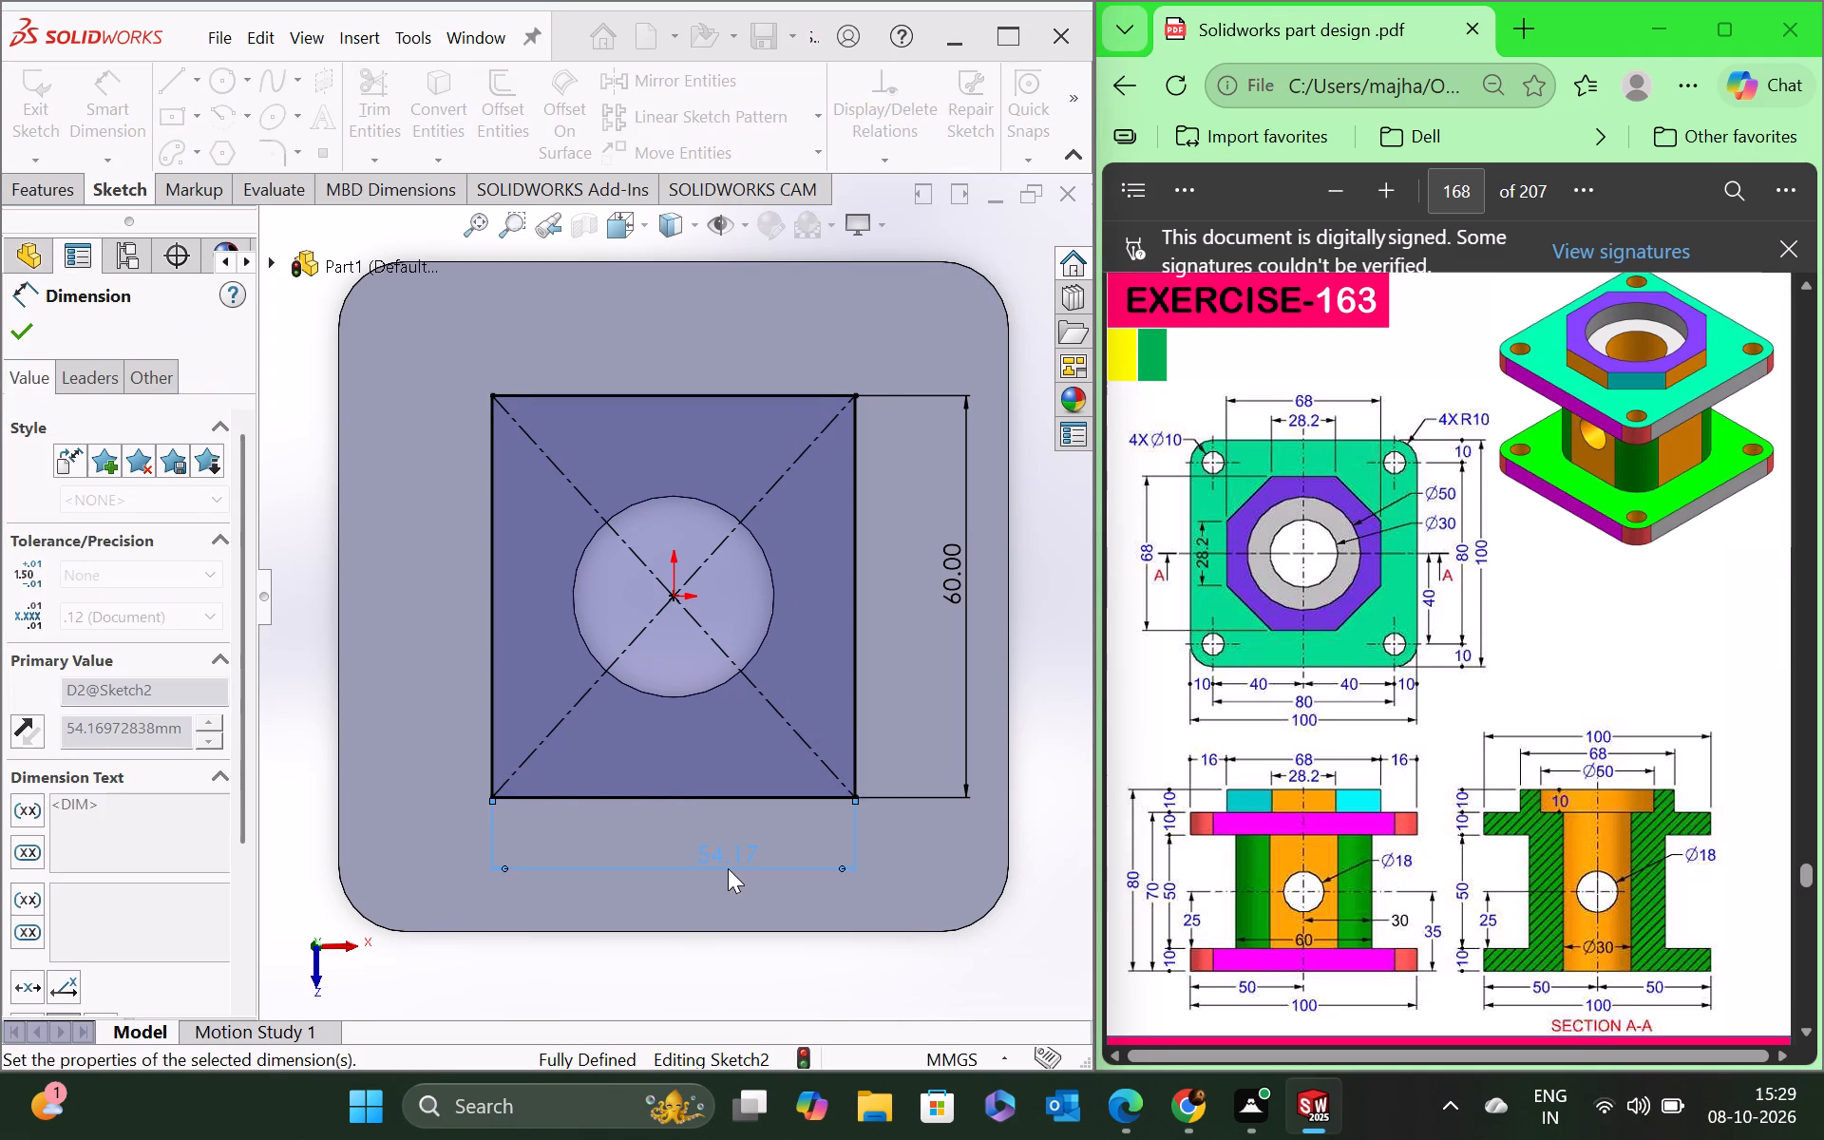
click(21, 335)
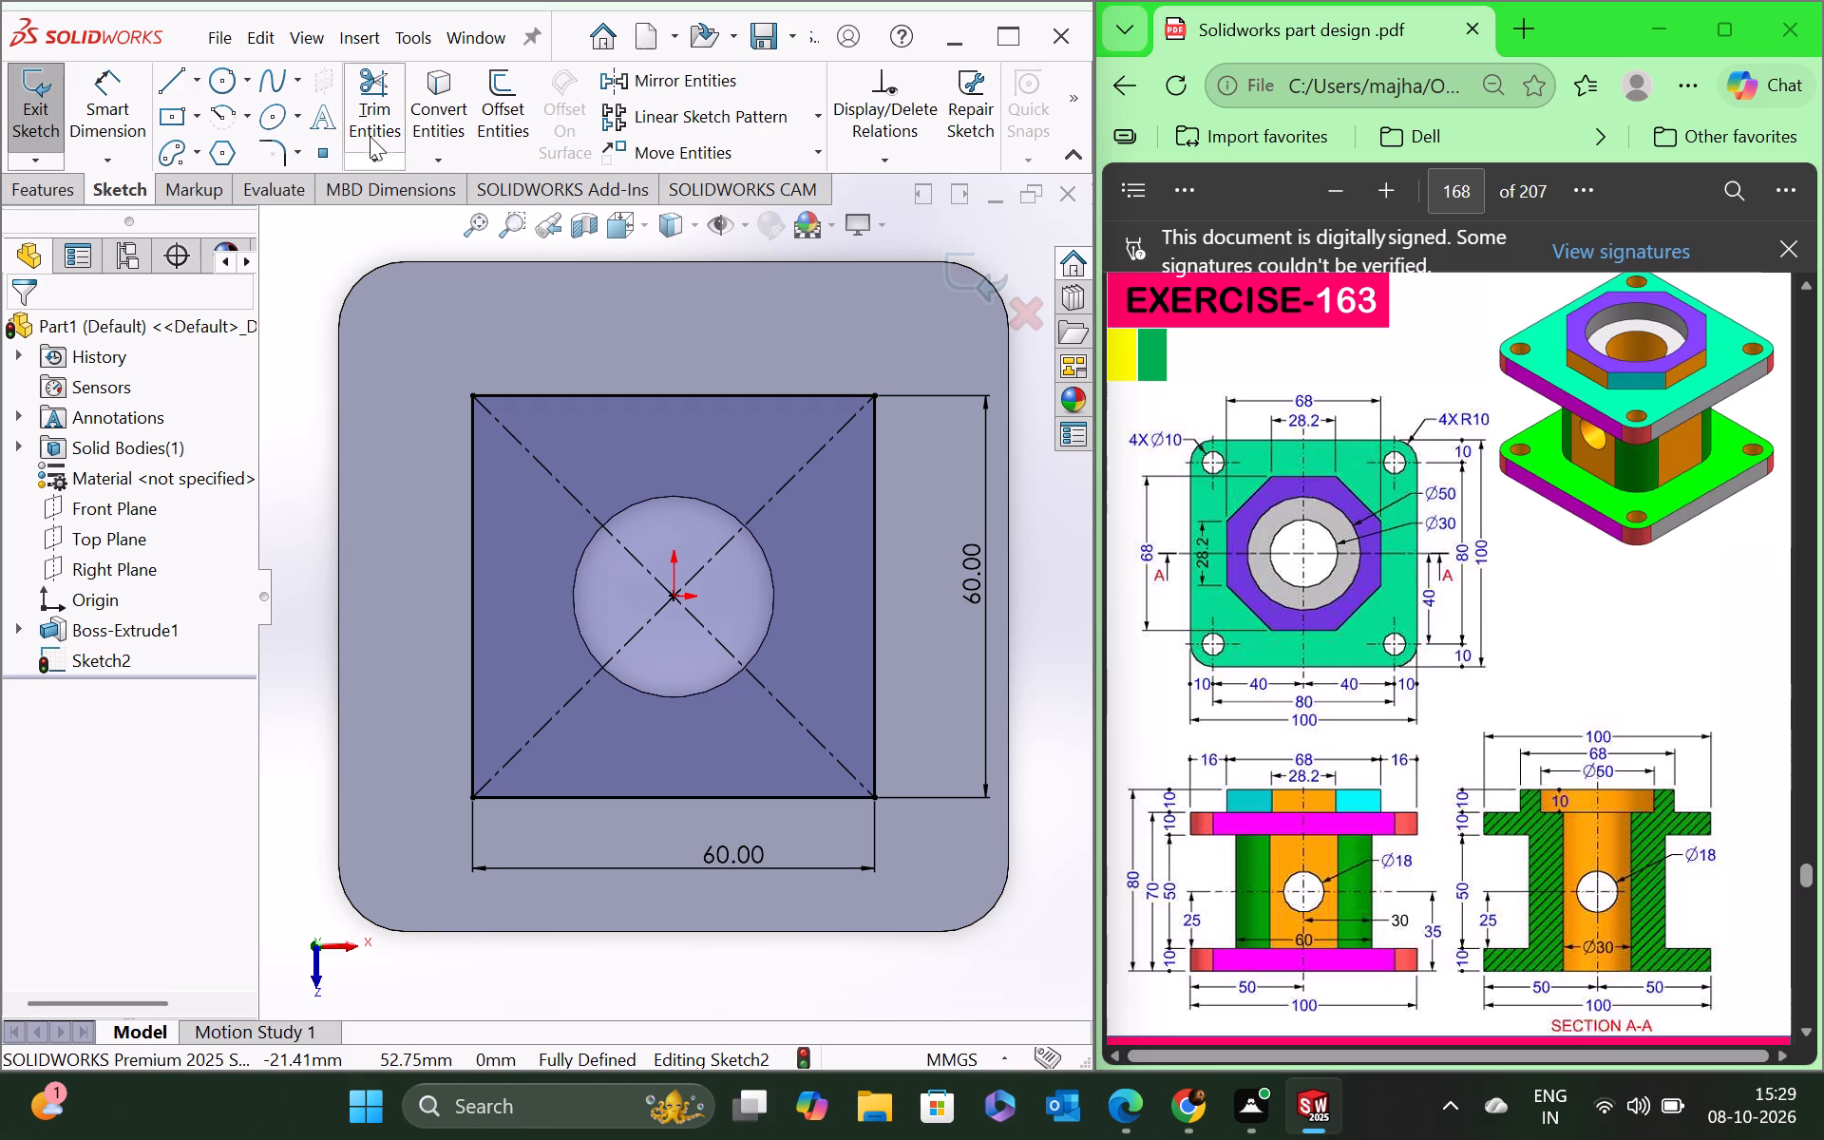
Convert the flange's central hole edge into a circle in the current sketch.
click(445, 124)
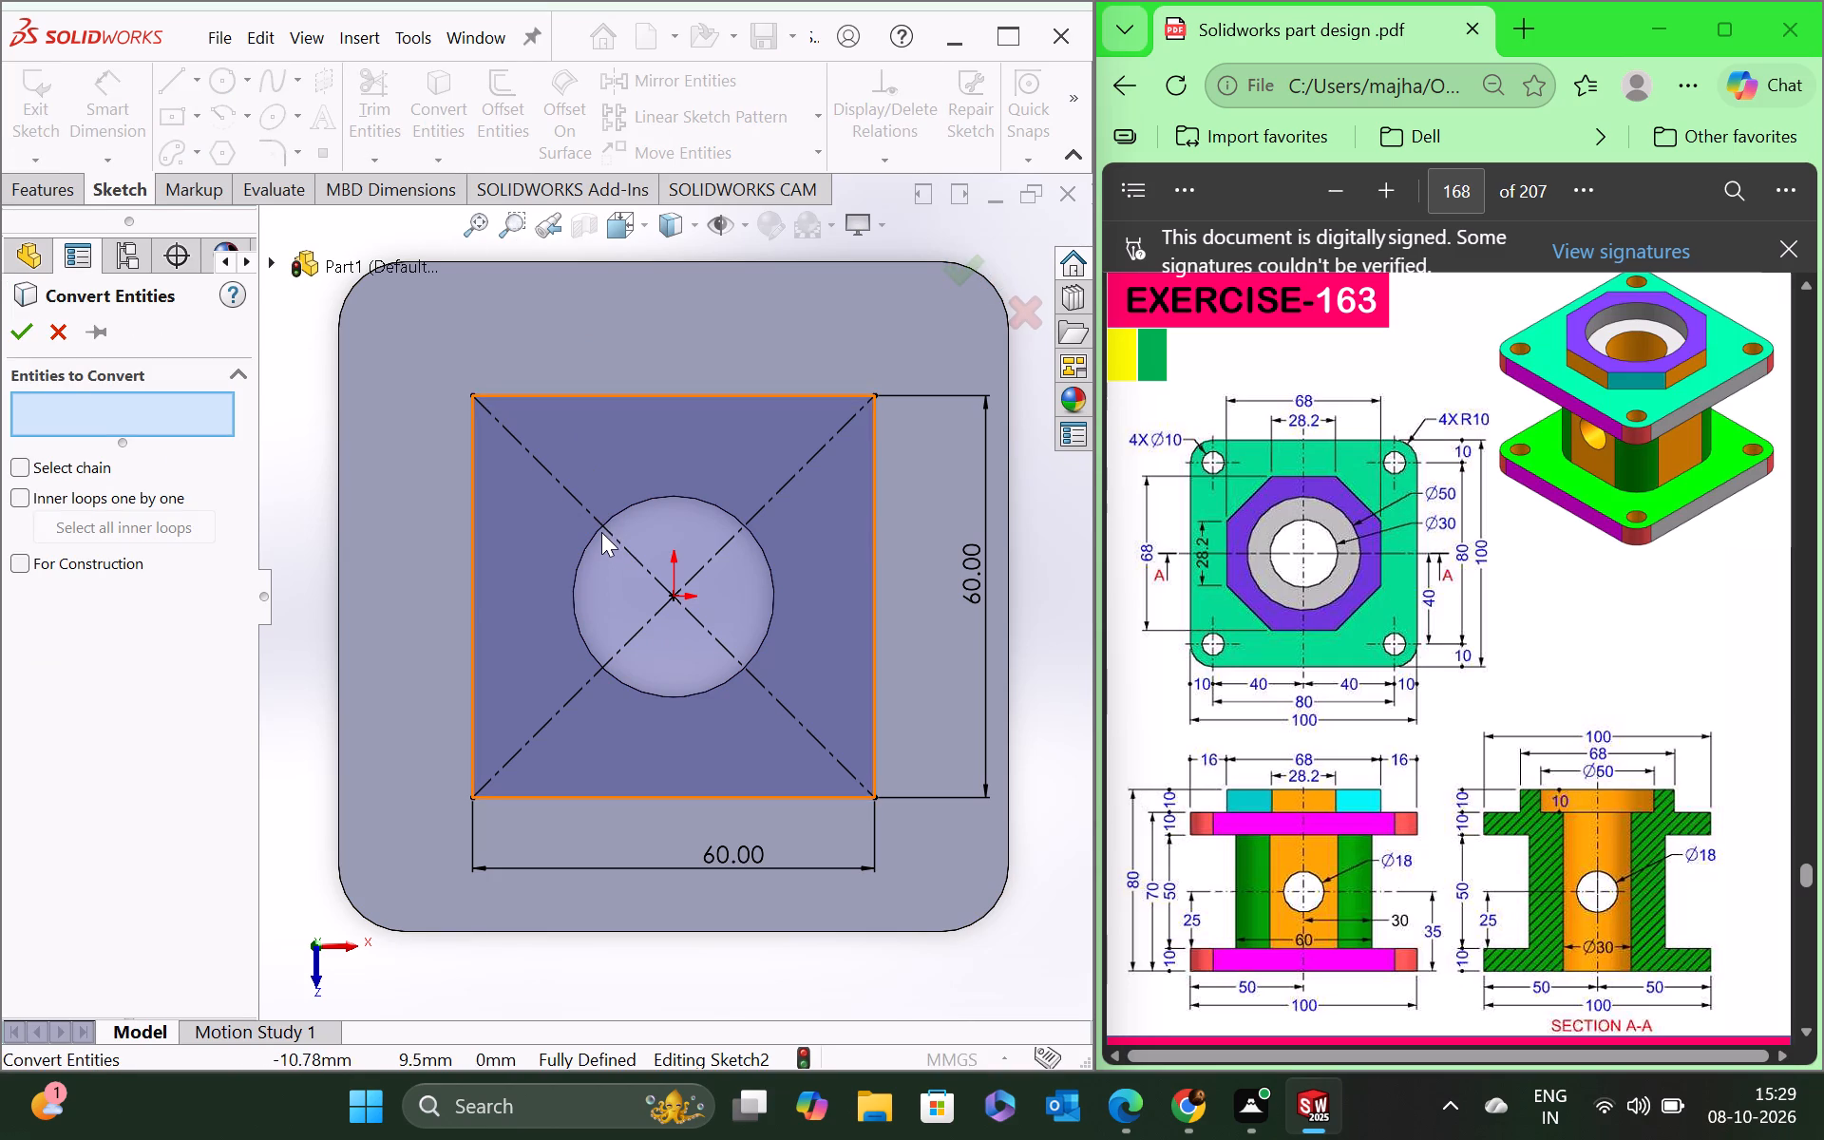
click(615, 515)
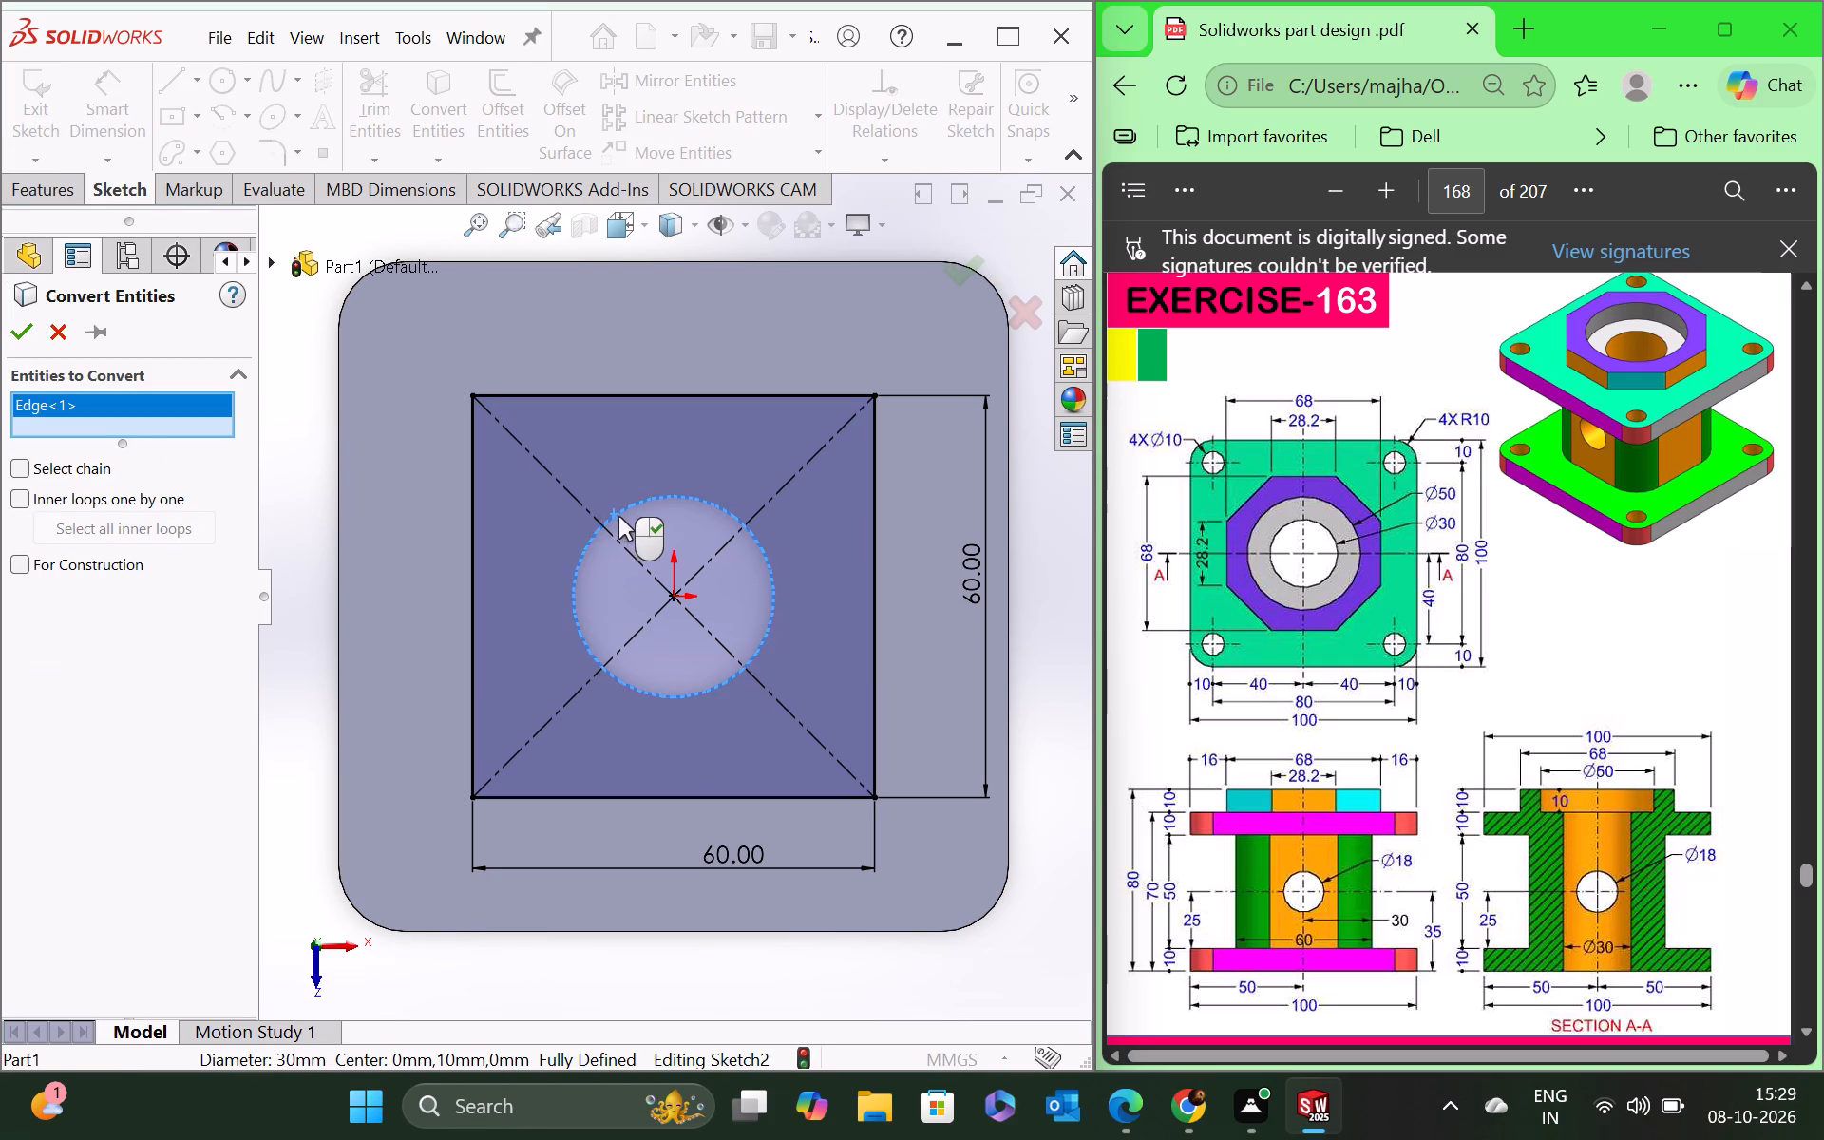
click(30, 339)
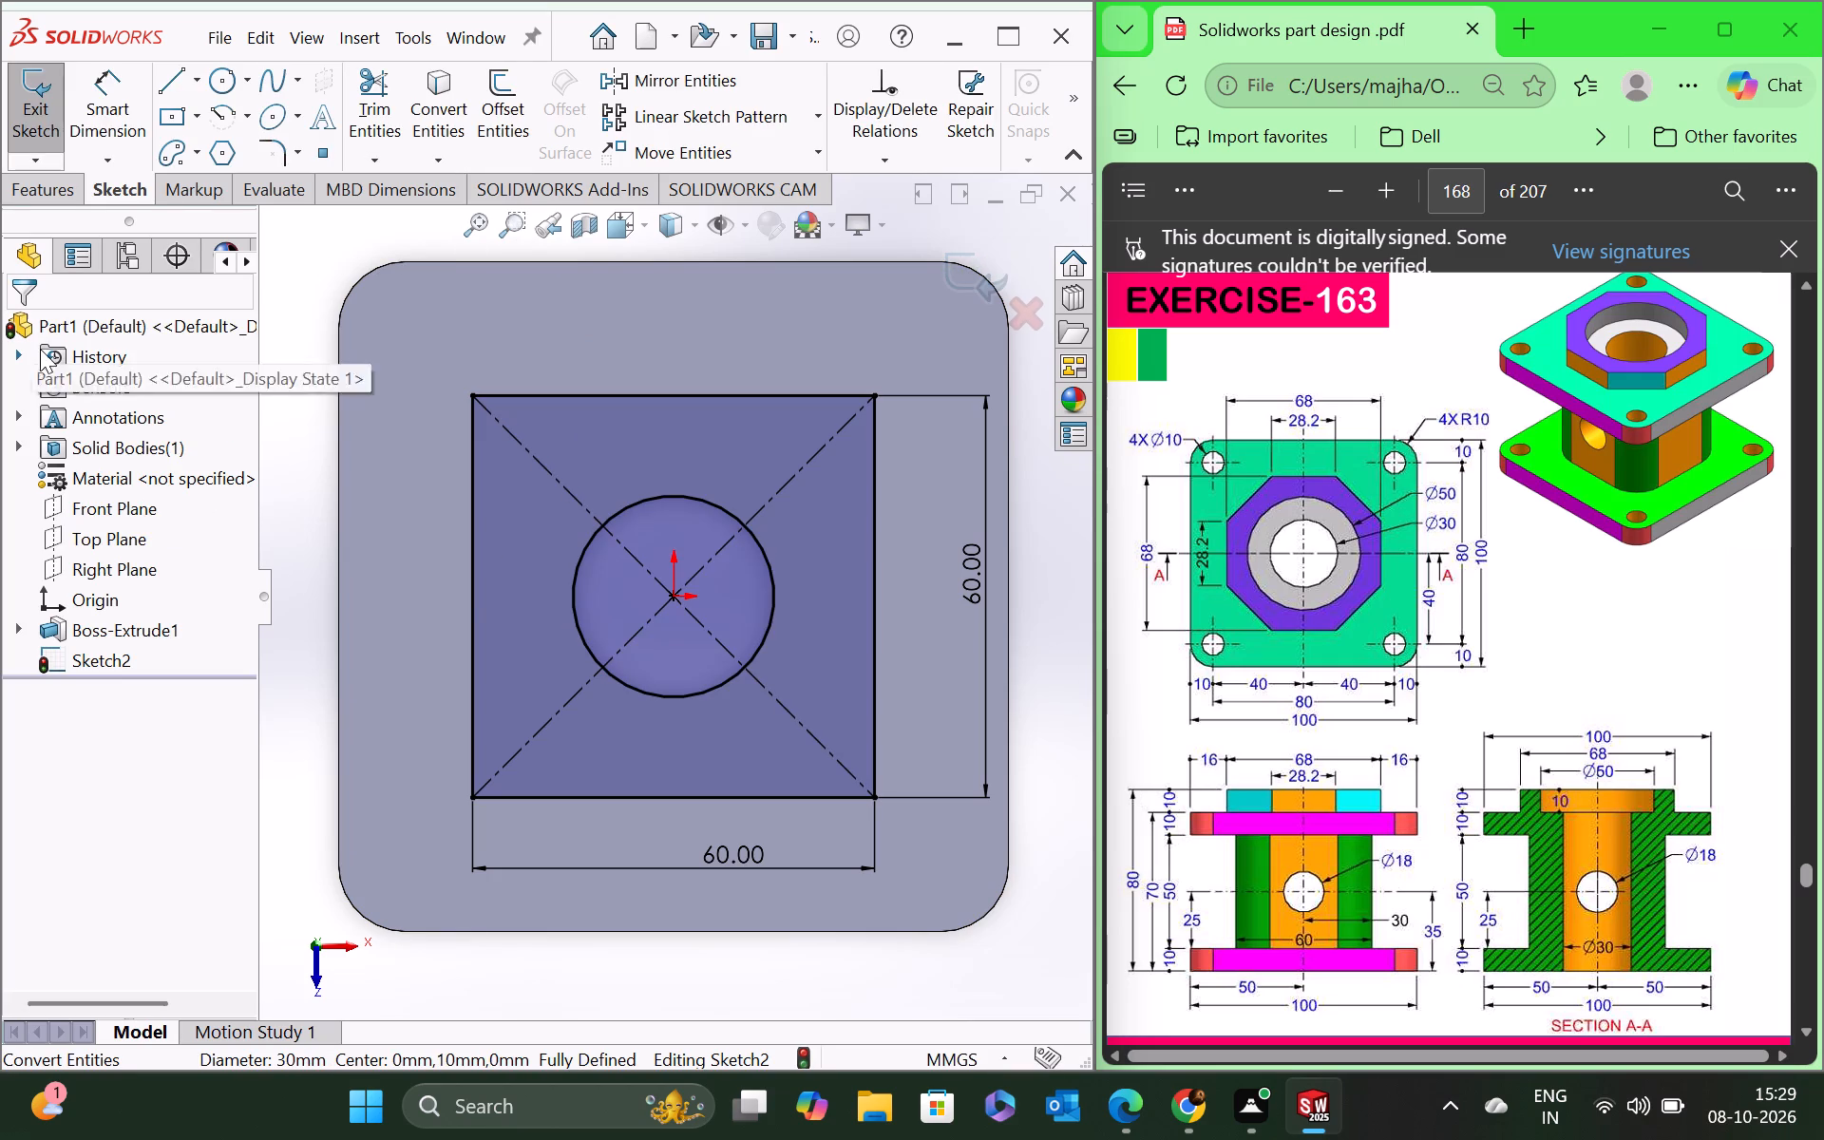
Round all four corners of the 60 mm square with 15 mm sketch fillets.
click(273, 149)
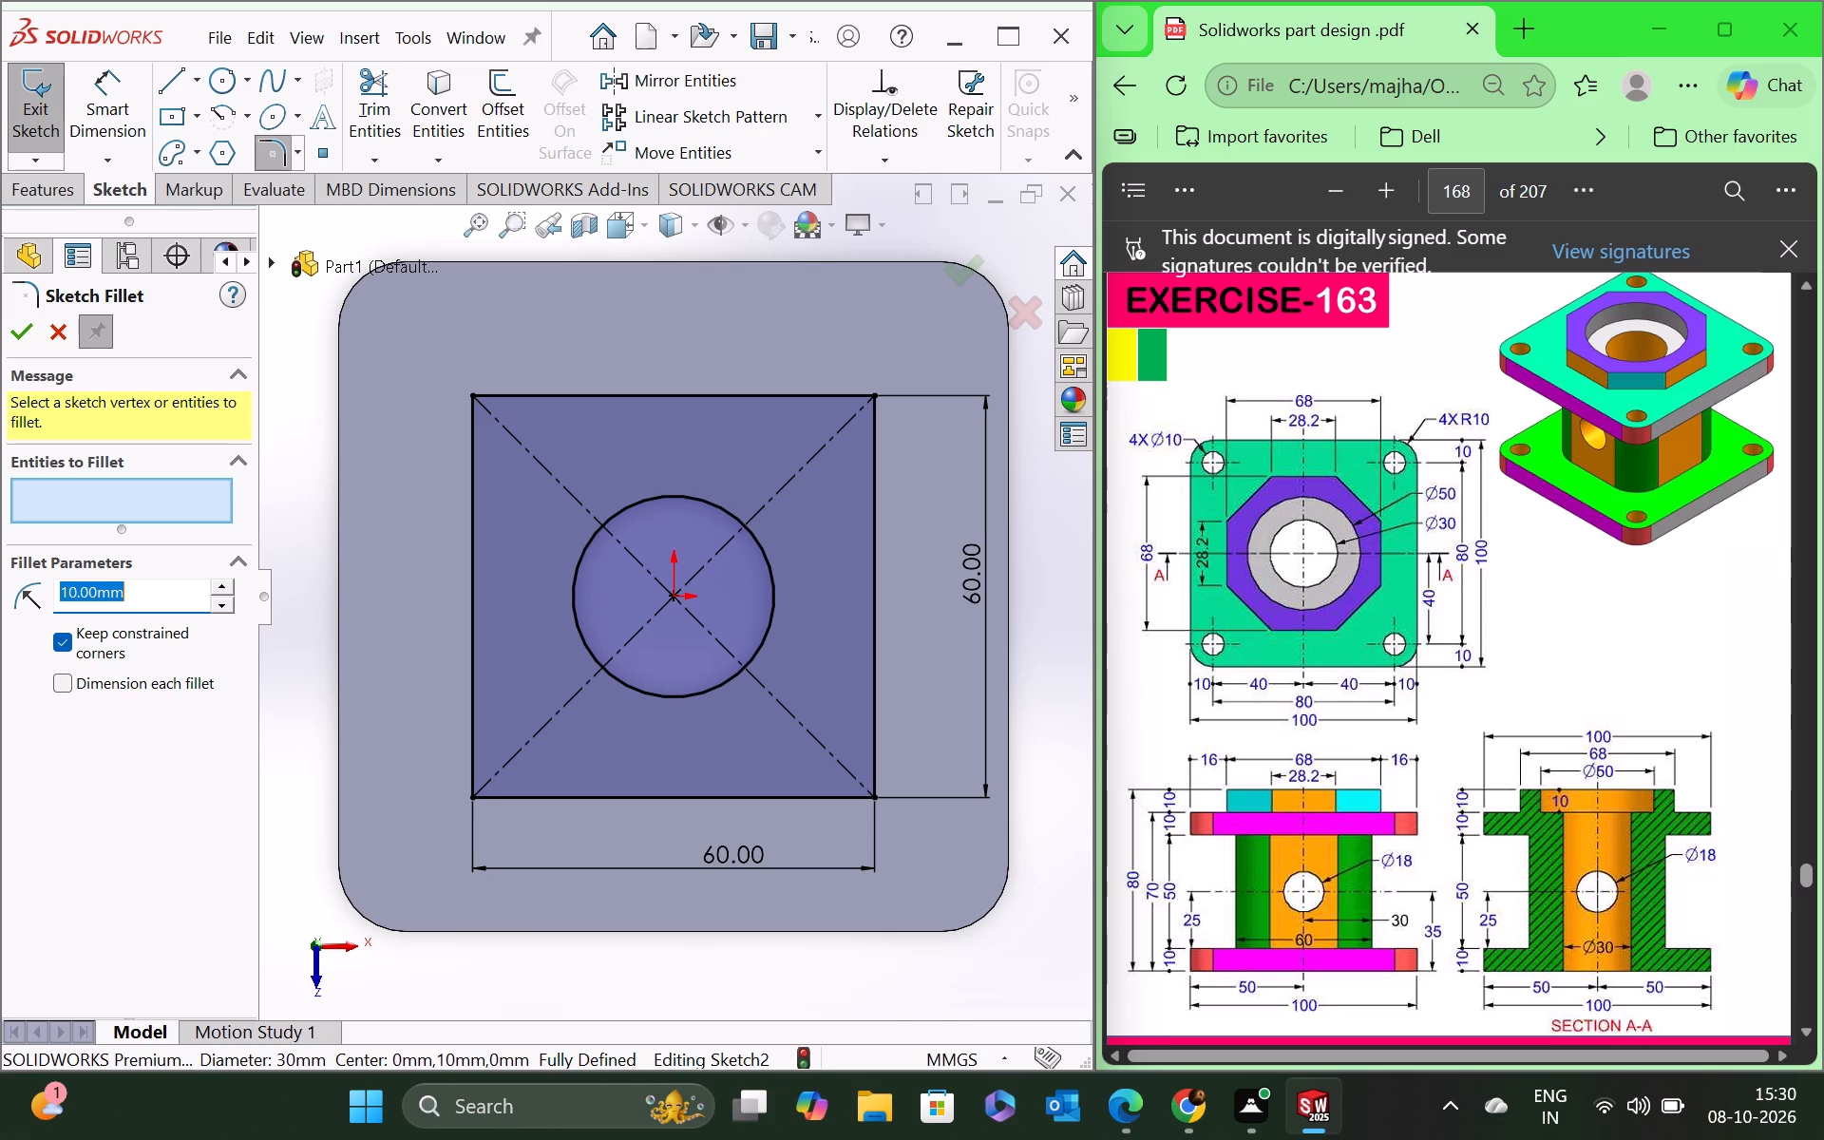
text(15)
key(Return)
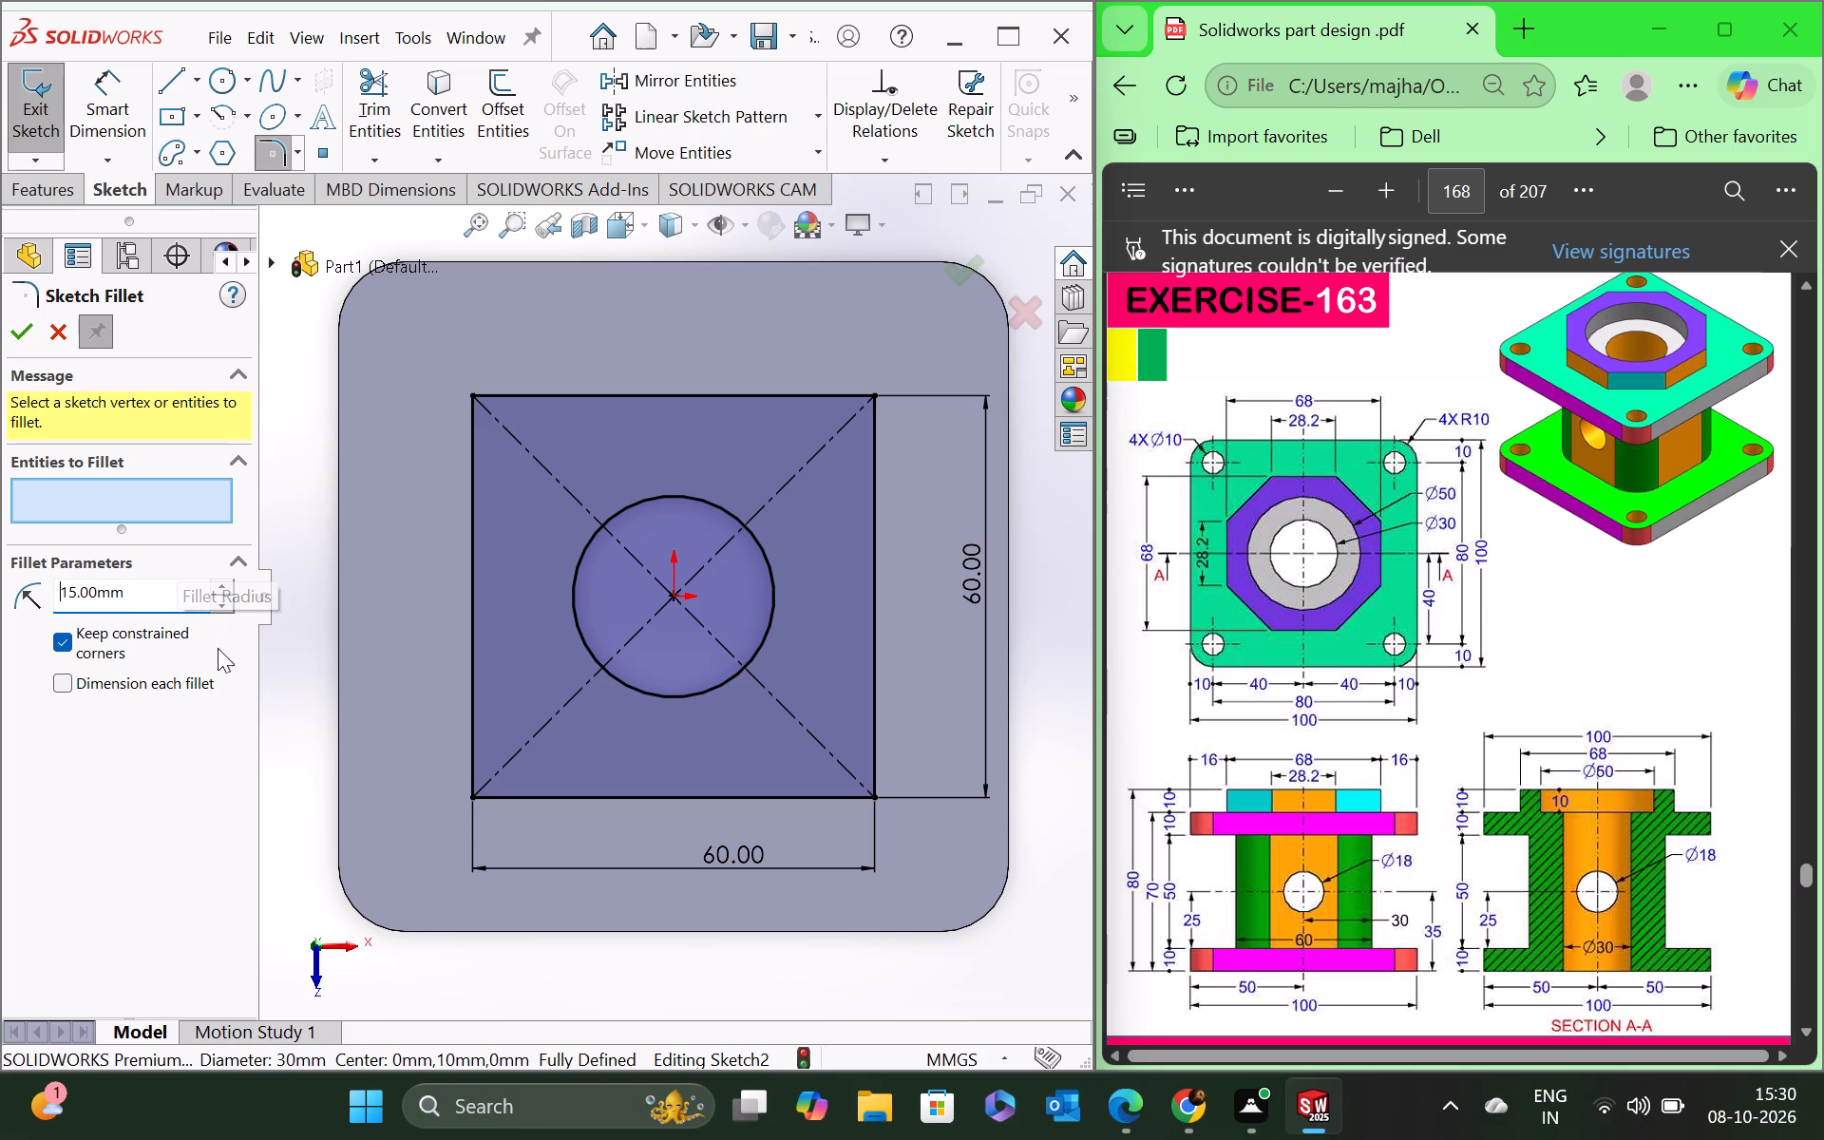
click(468, 794)
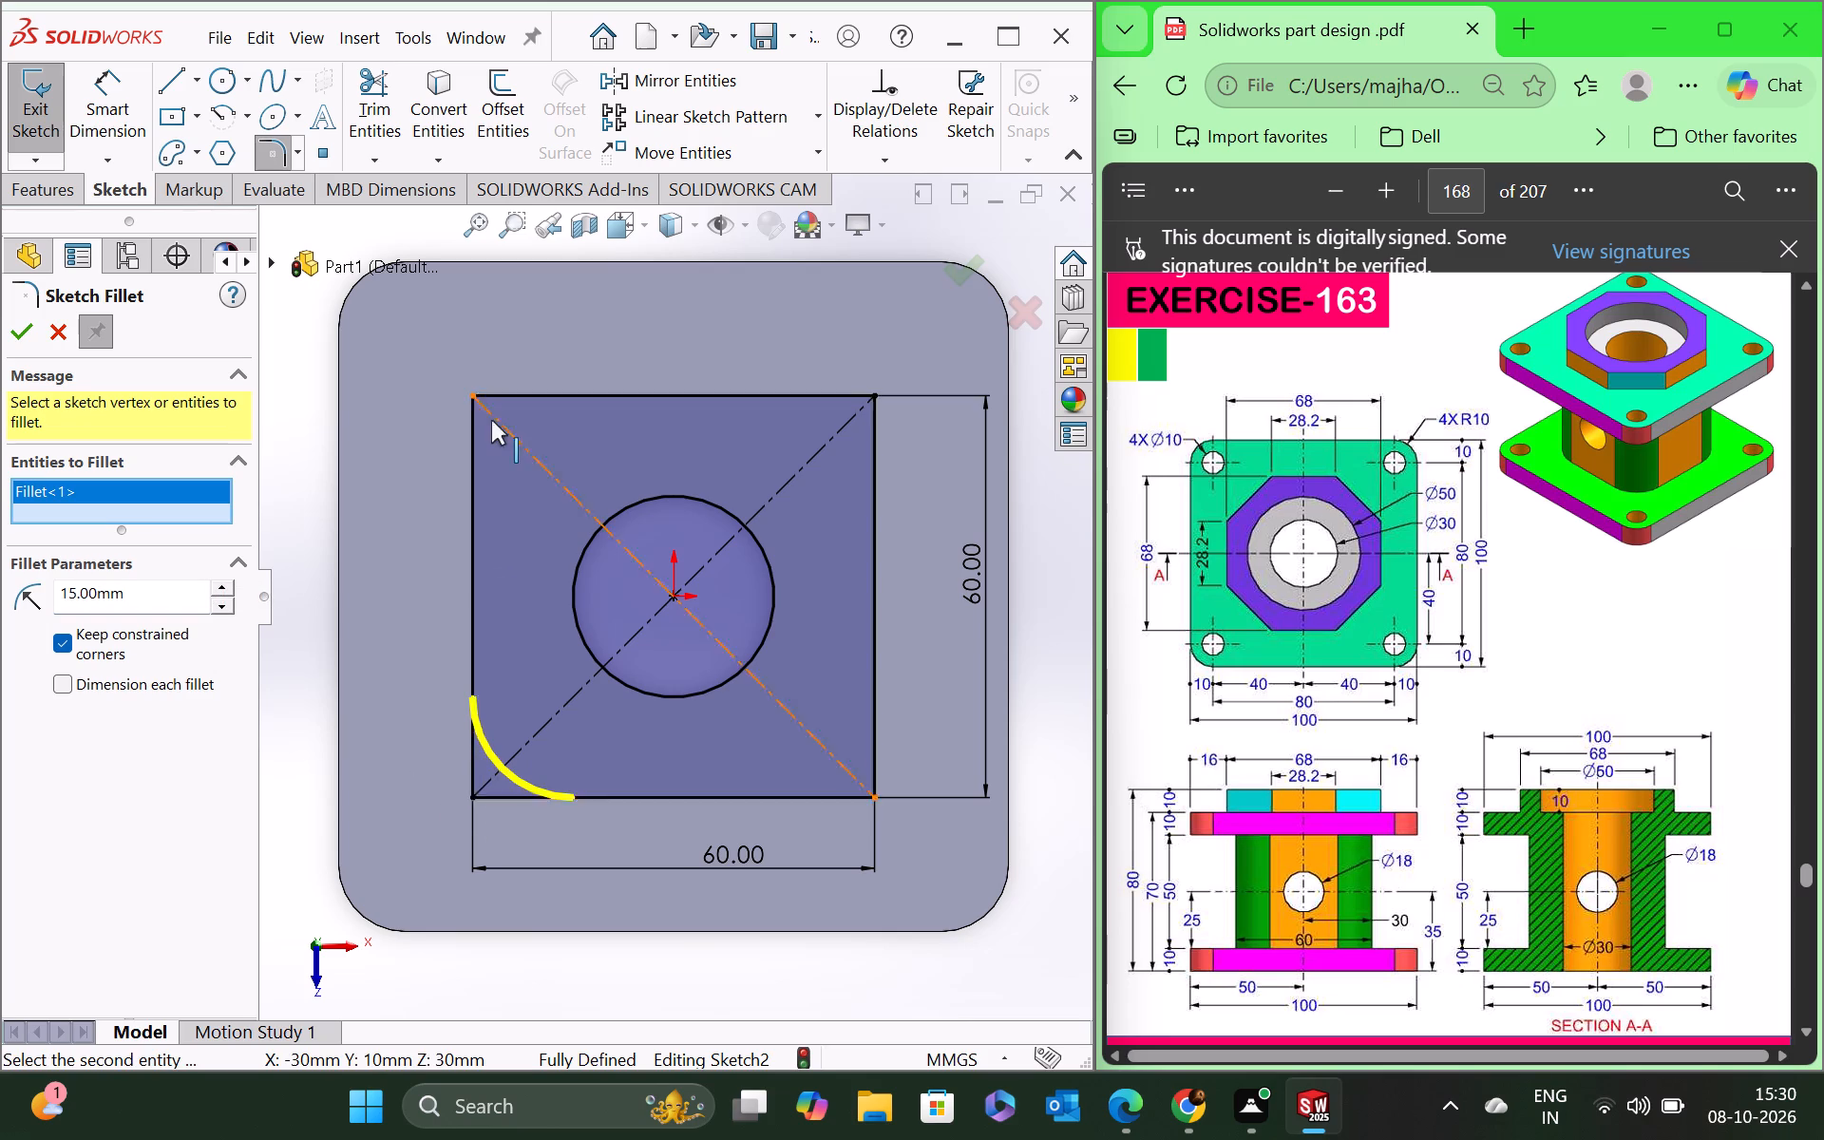
click(471, 393)
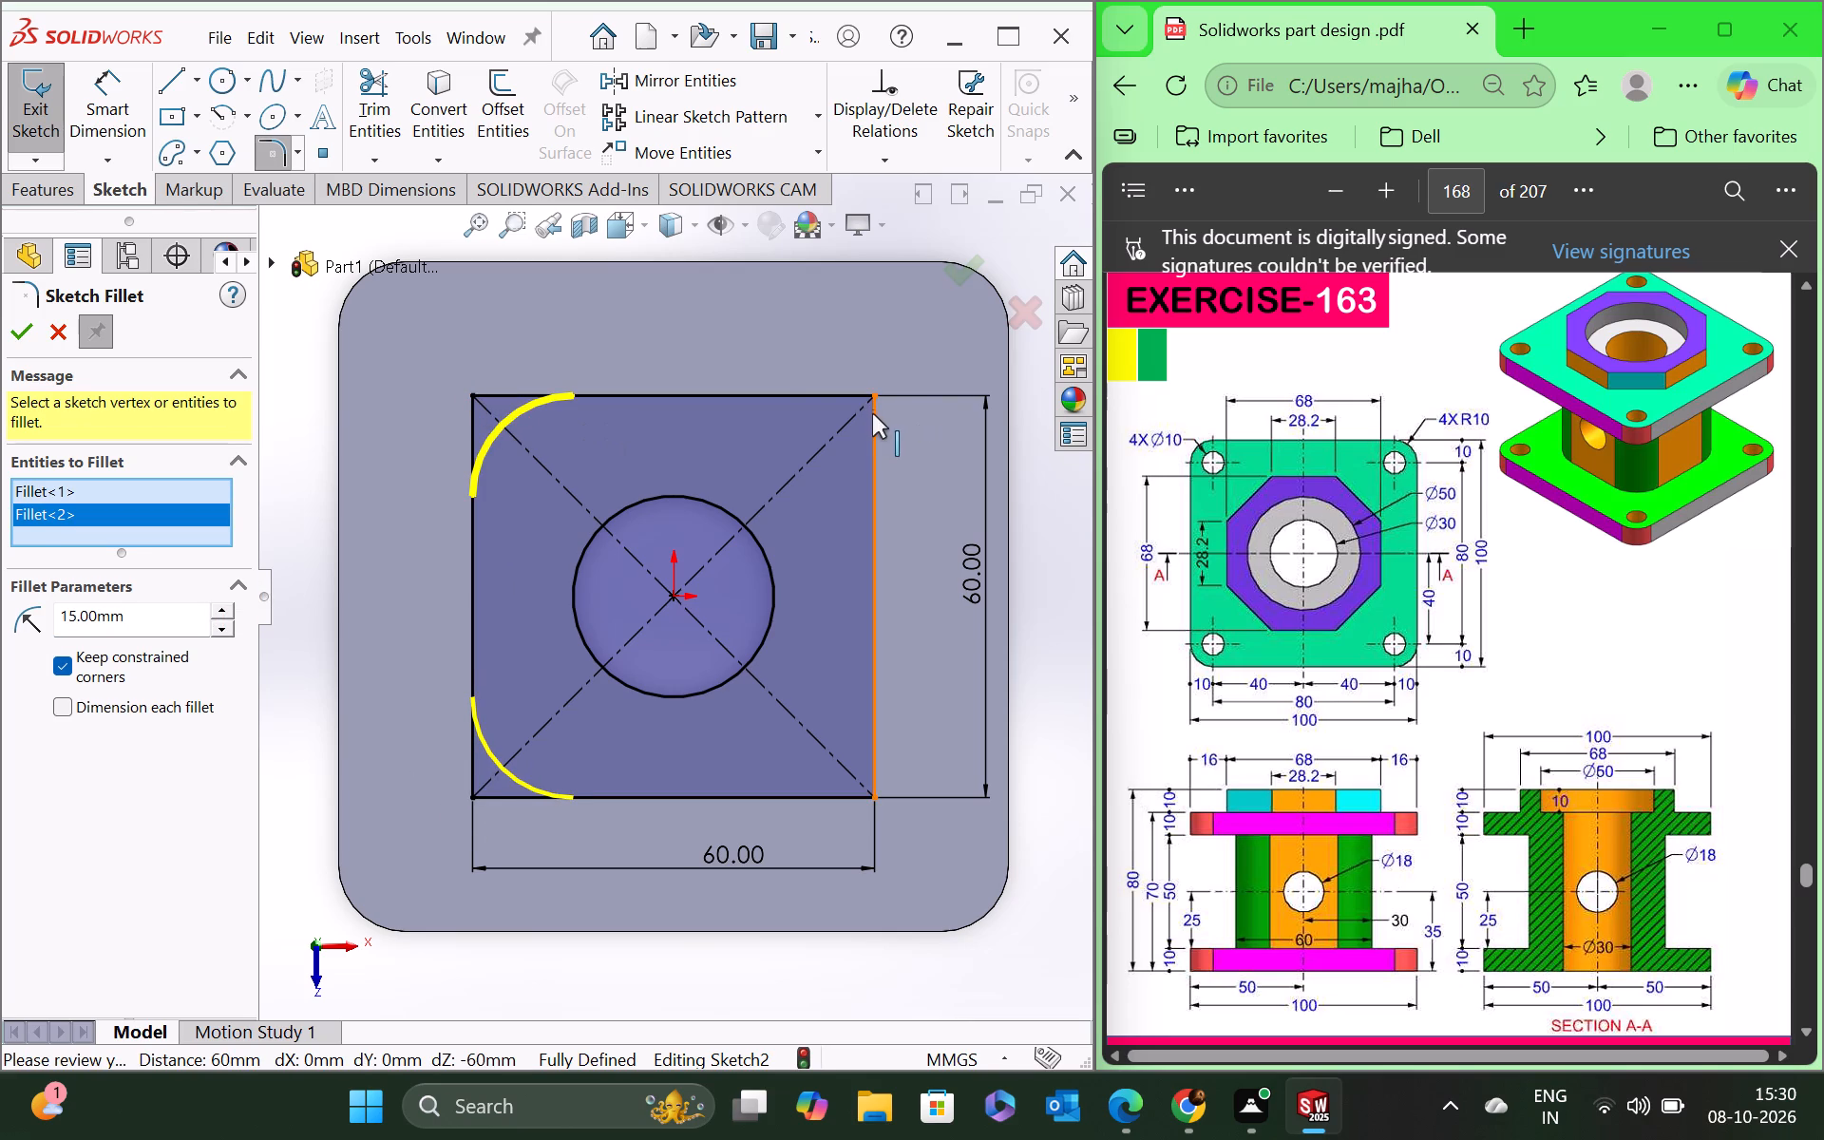
click(874, 393)
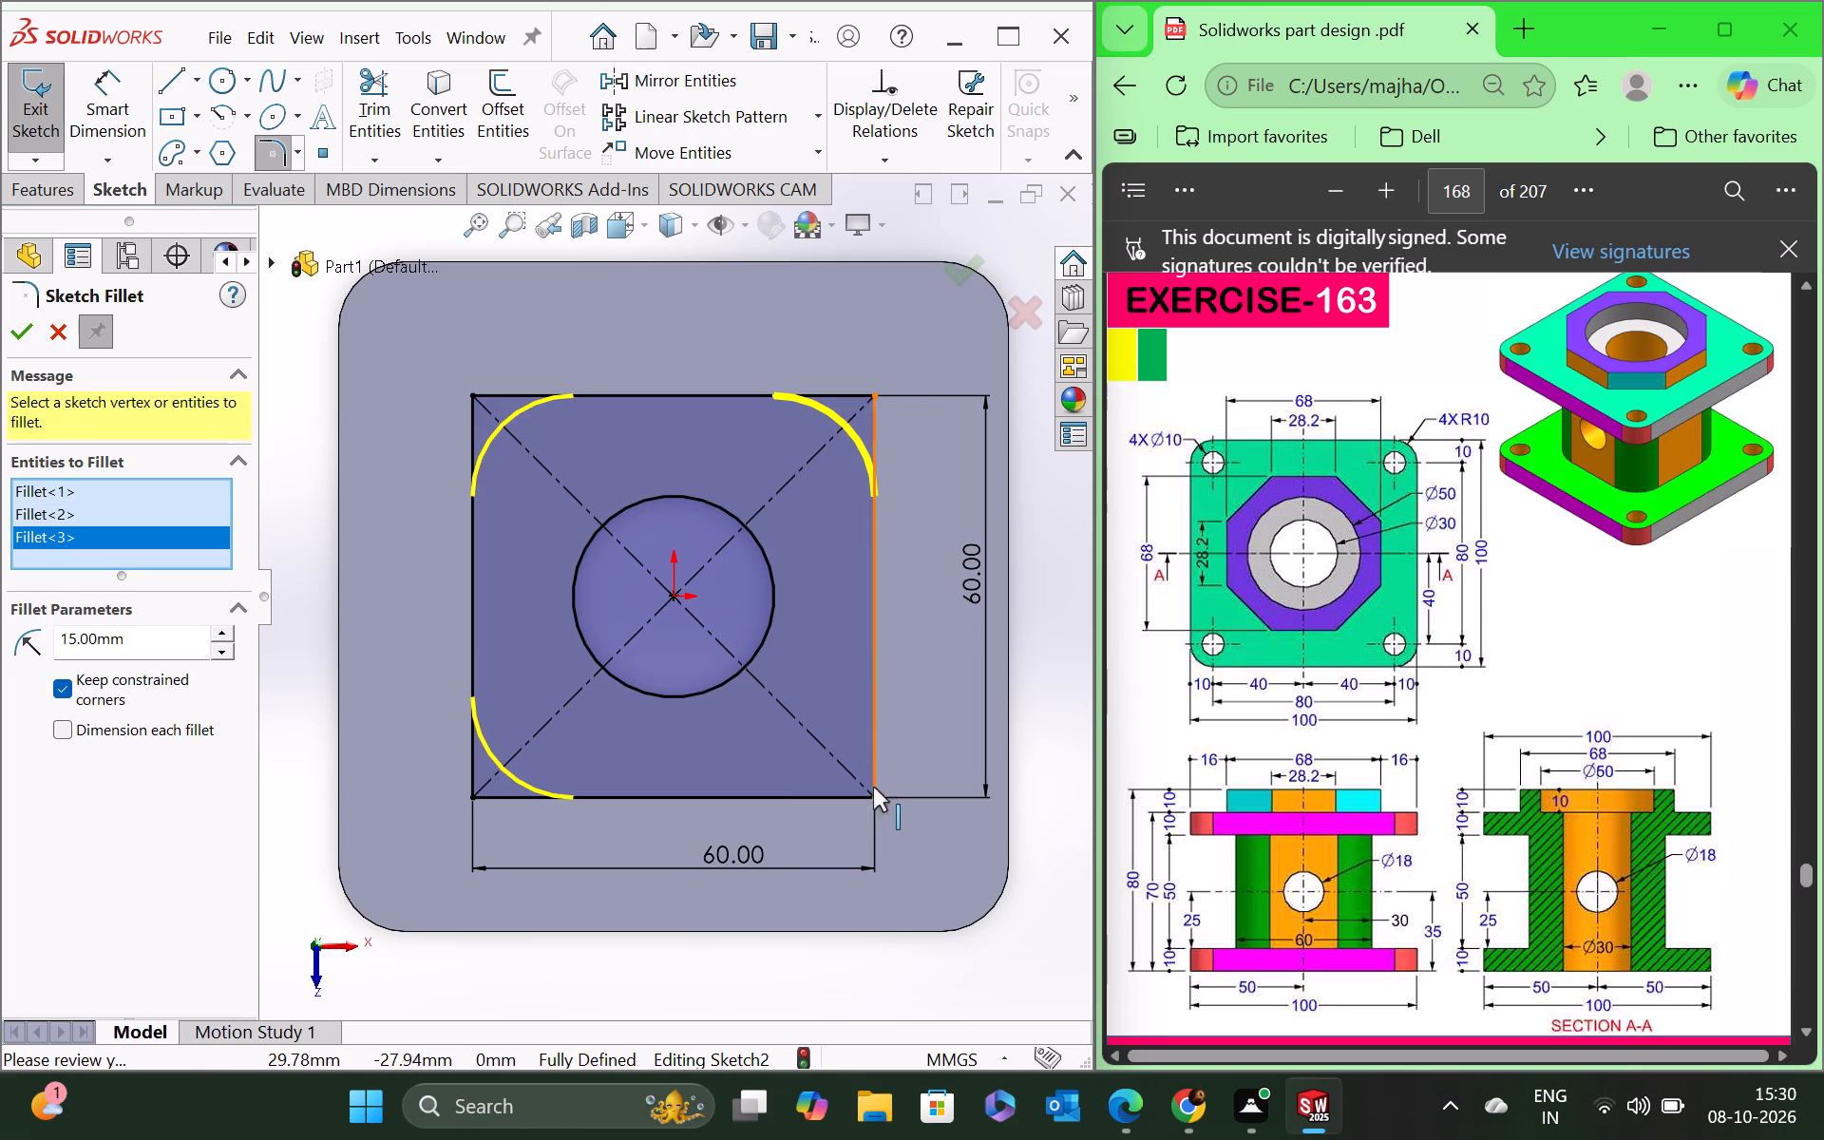
click(873, 796)
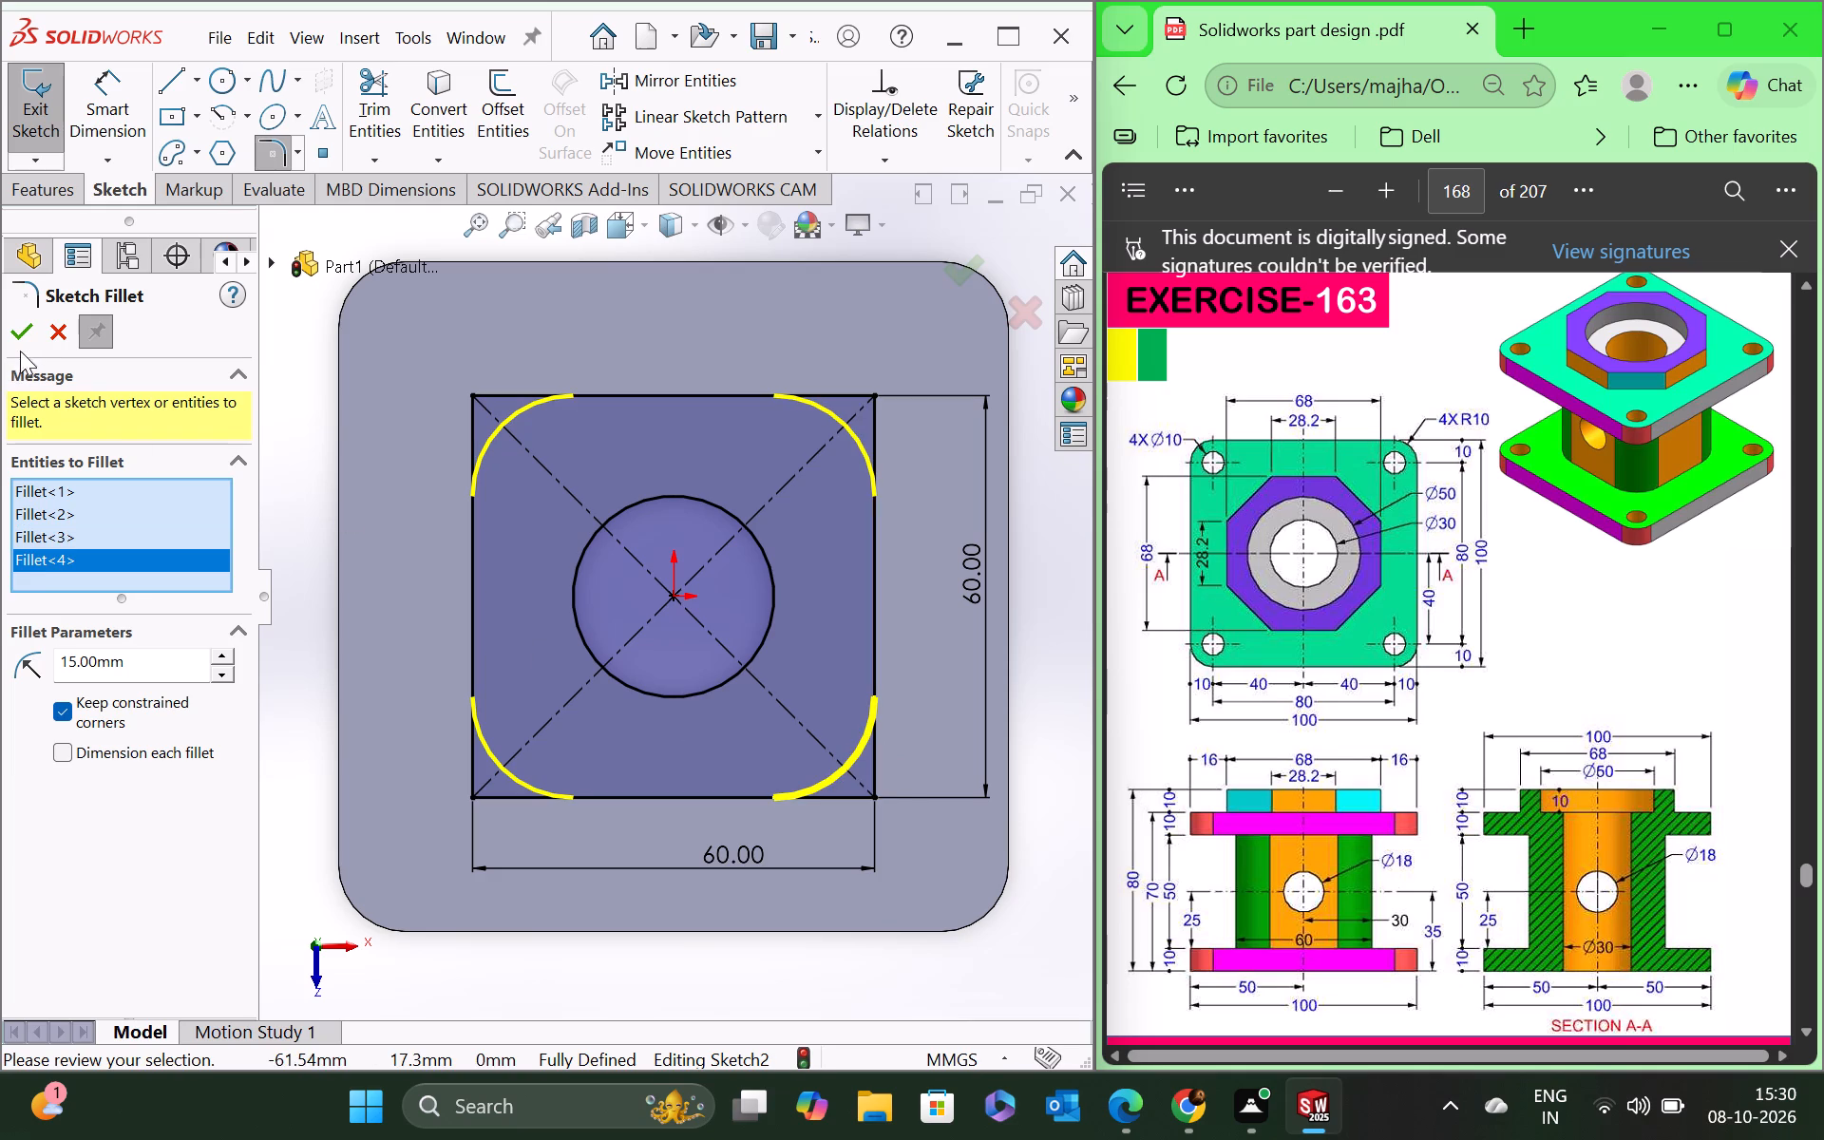
click(20, 337)
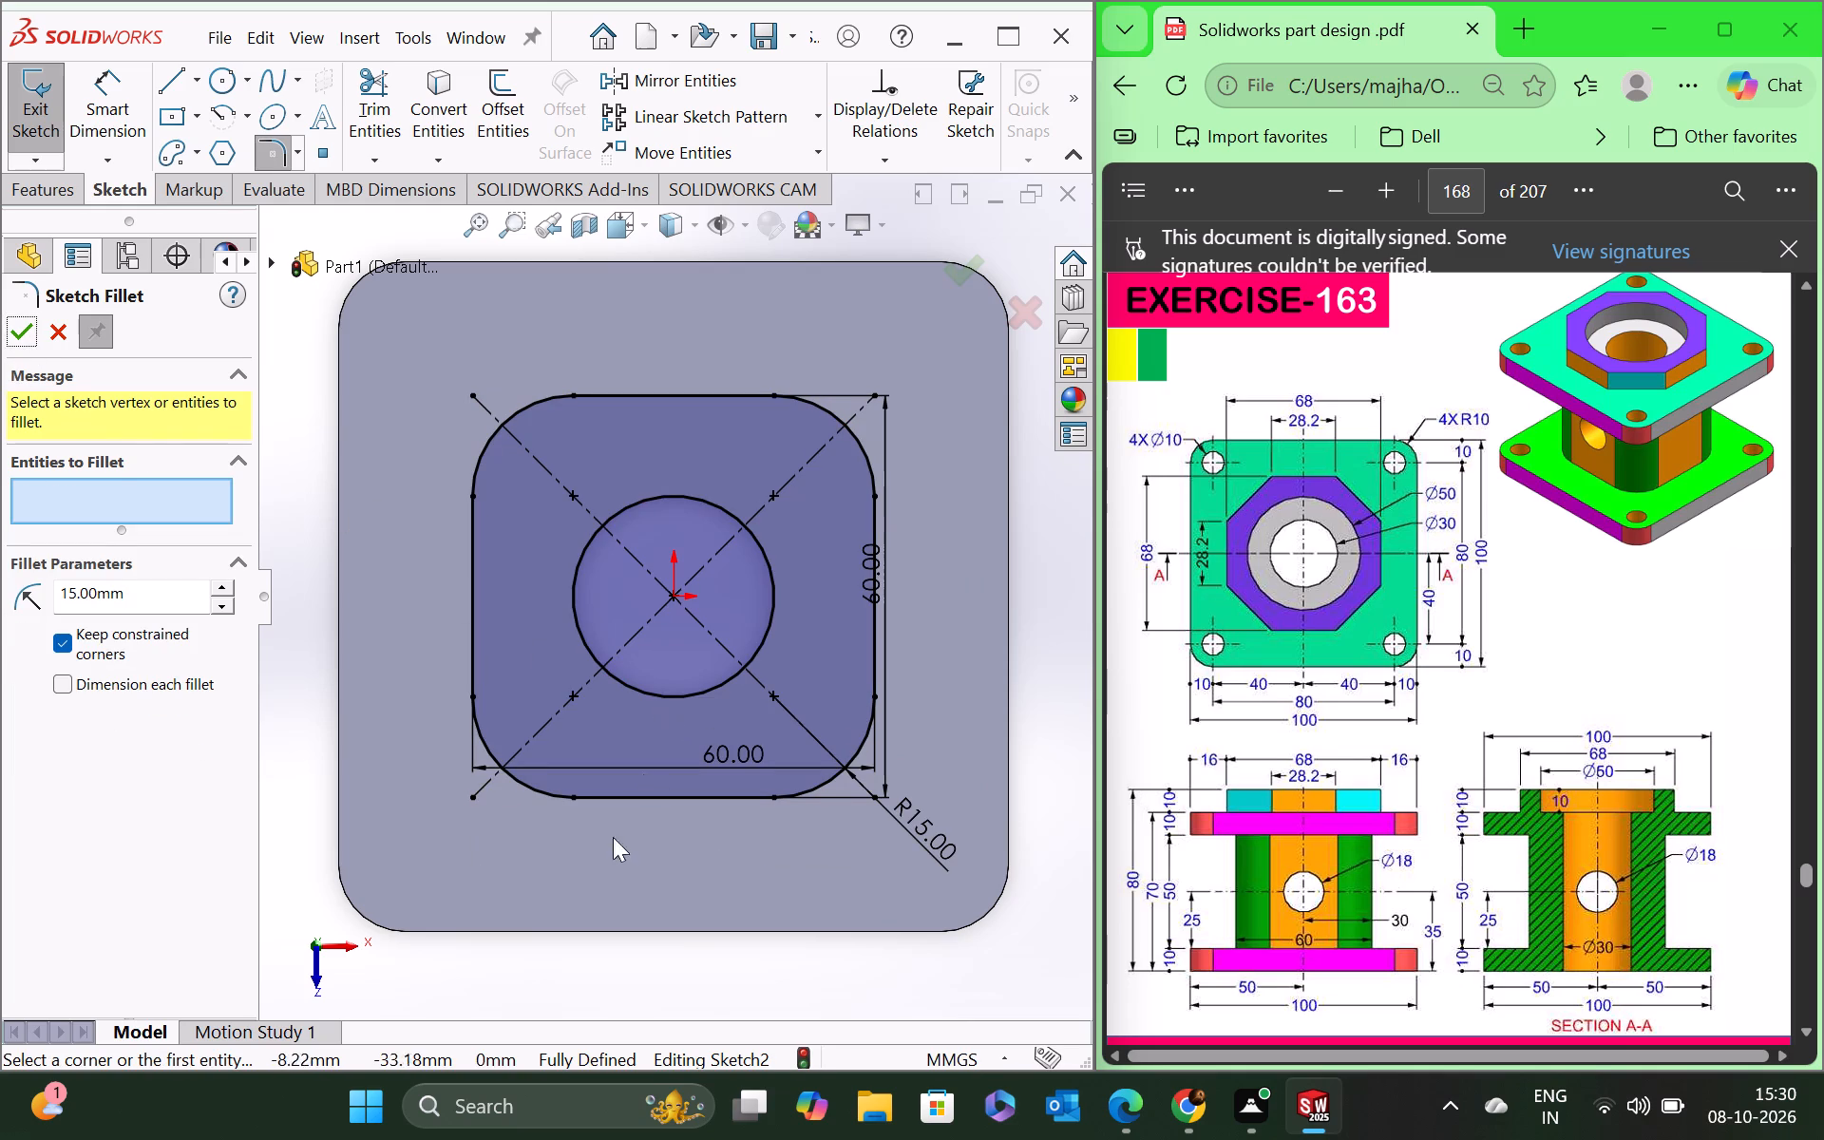
middle_drag(616, 851, 617, 721)
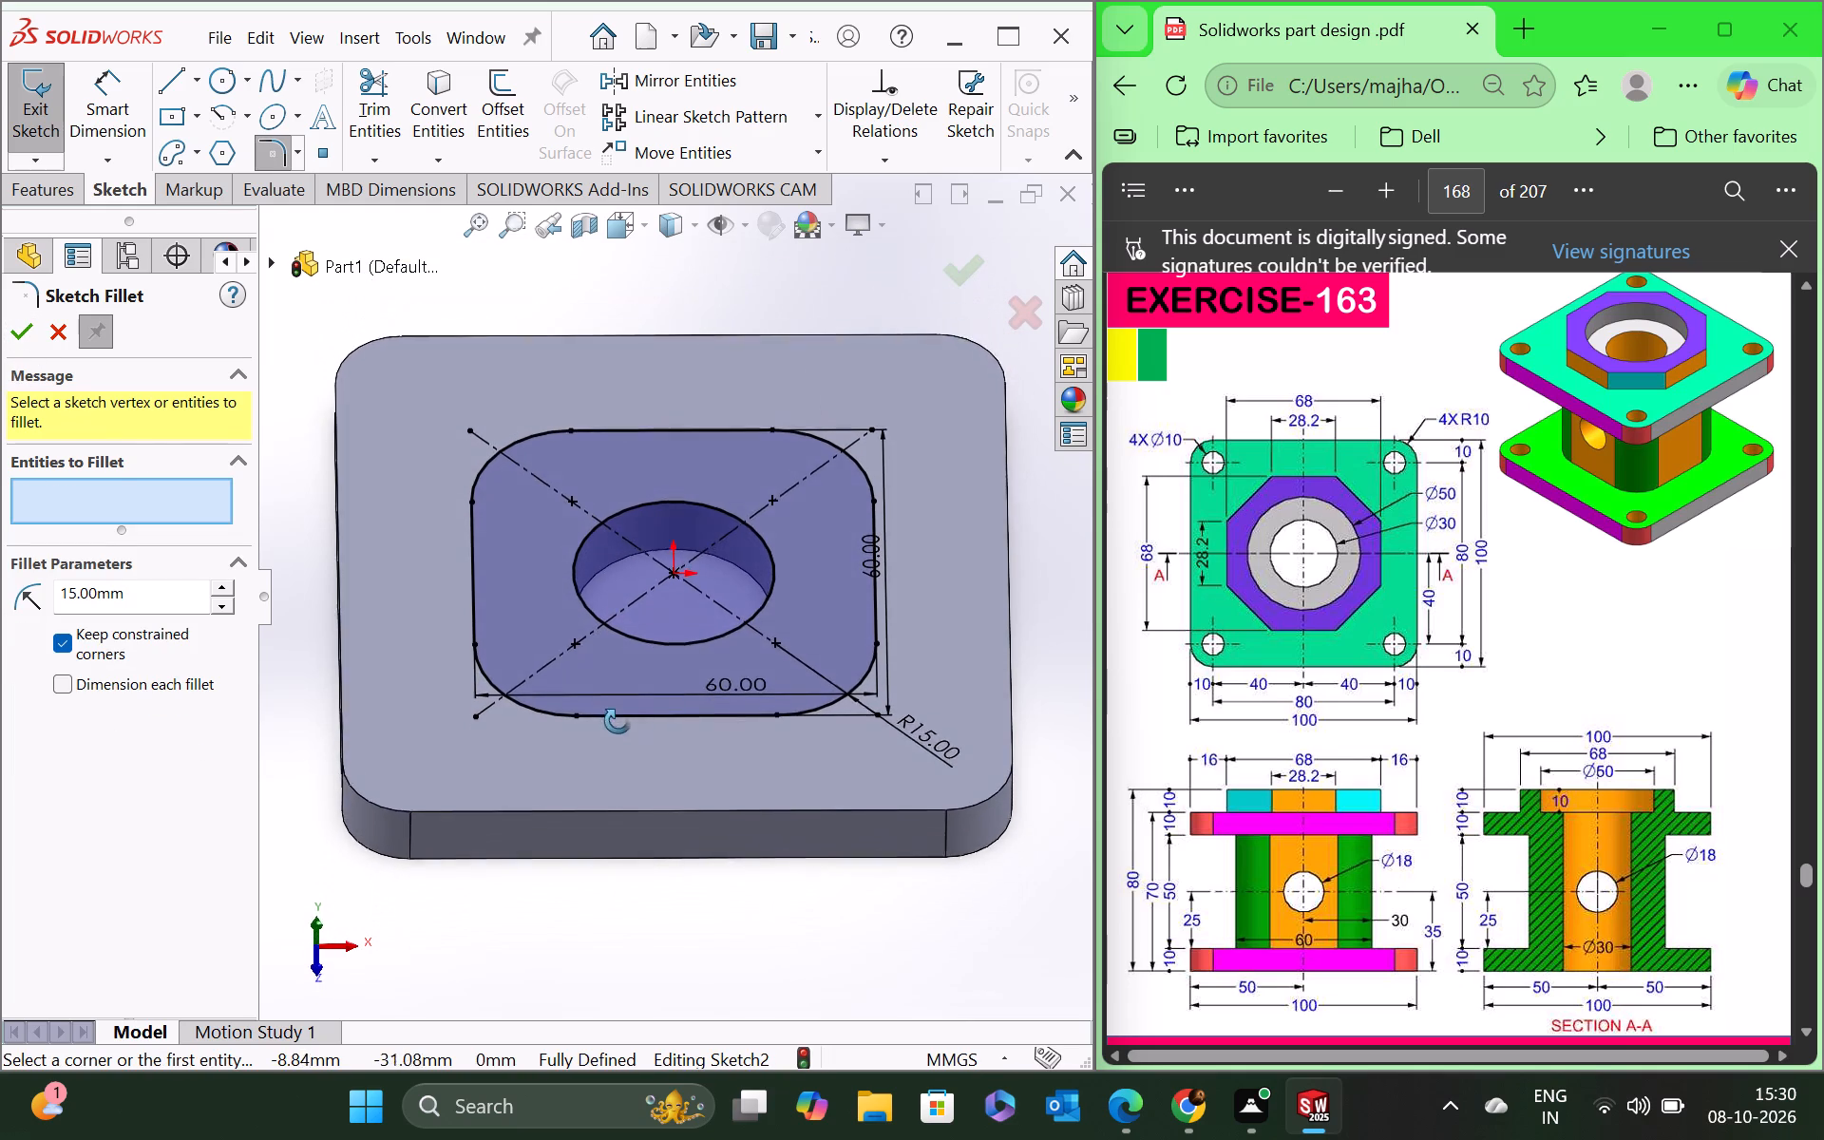
middle_drag(617, 721, 620, 692)
scroll(620, 690, up, 1)
scroll(622, 657, down, 2)
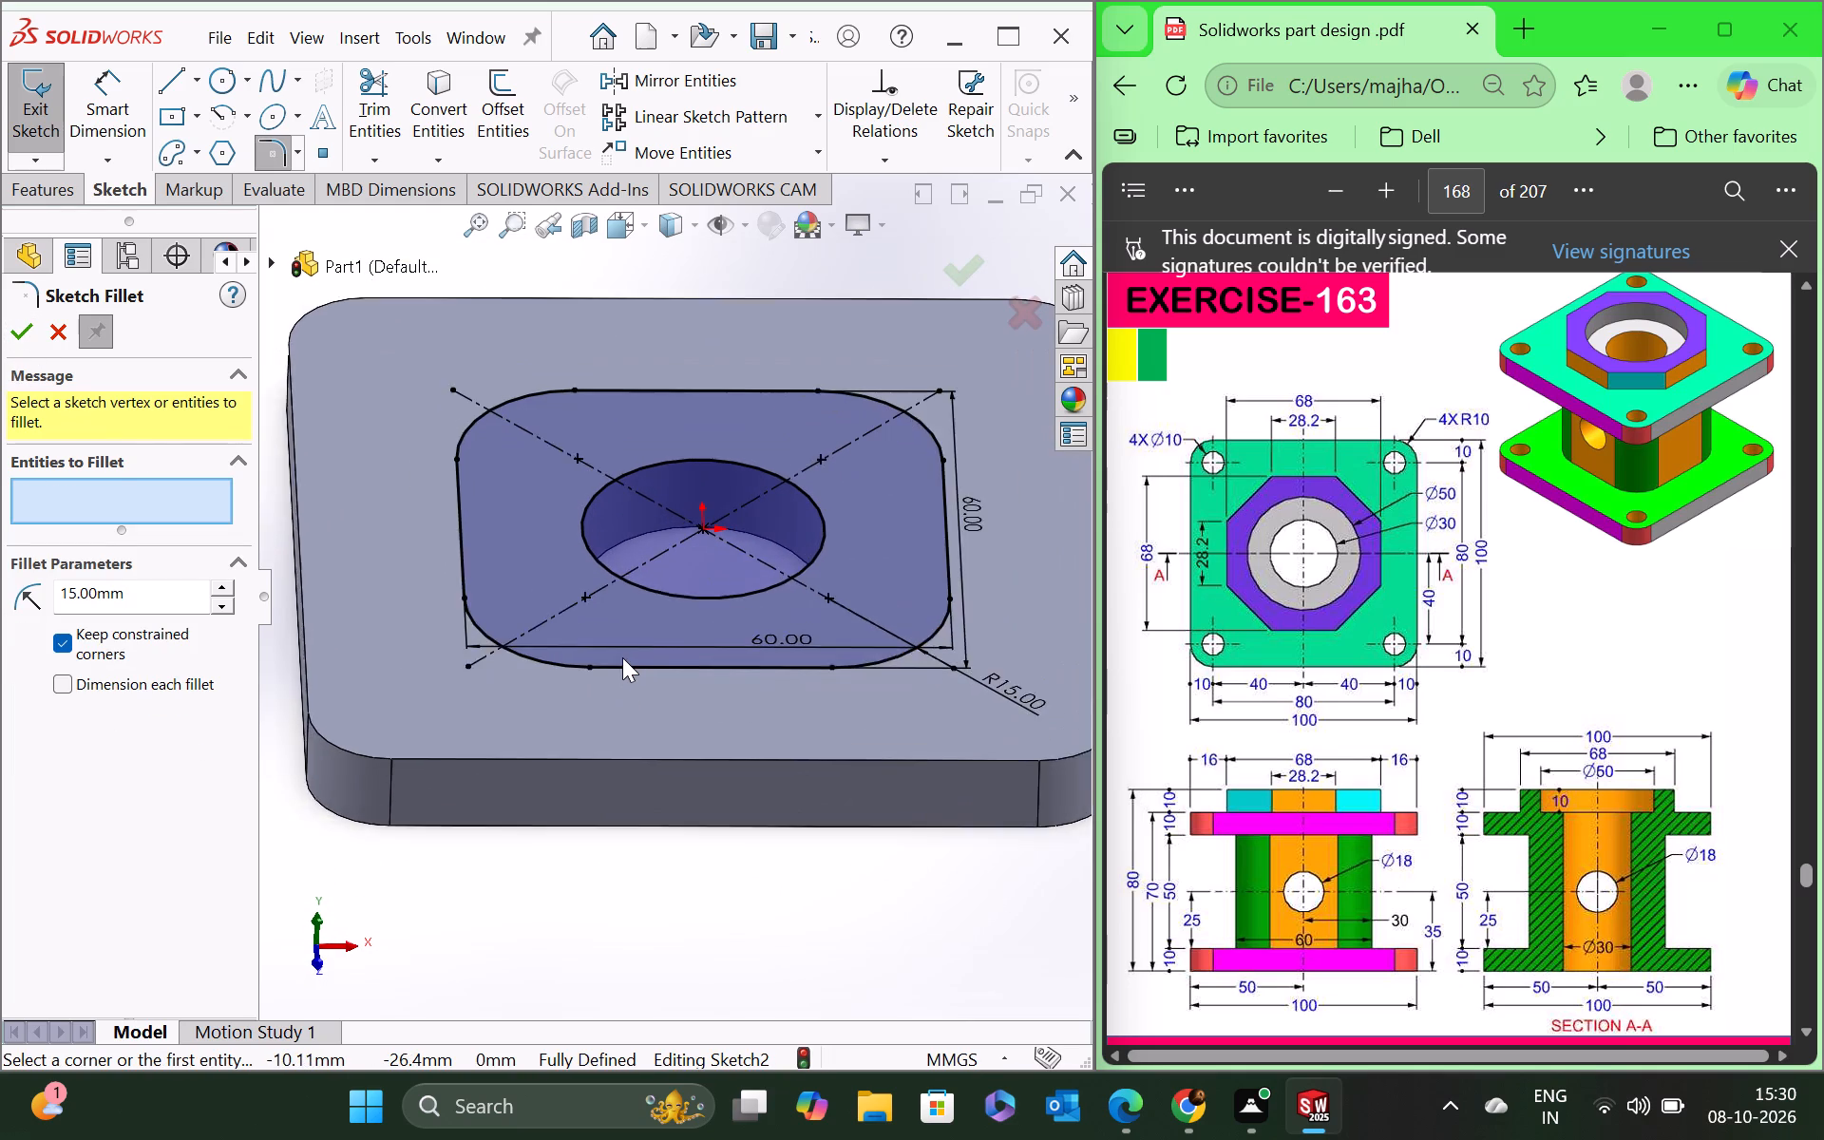
scroll(622, 657, down, 1)
middle_drag(680, 738, 682, 765)
scroll(675, 729, up, 2)
middle_drag(692, 693, 690, 711)
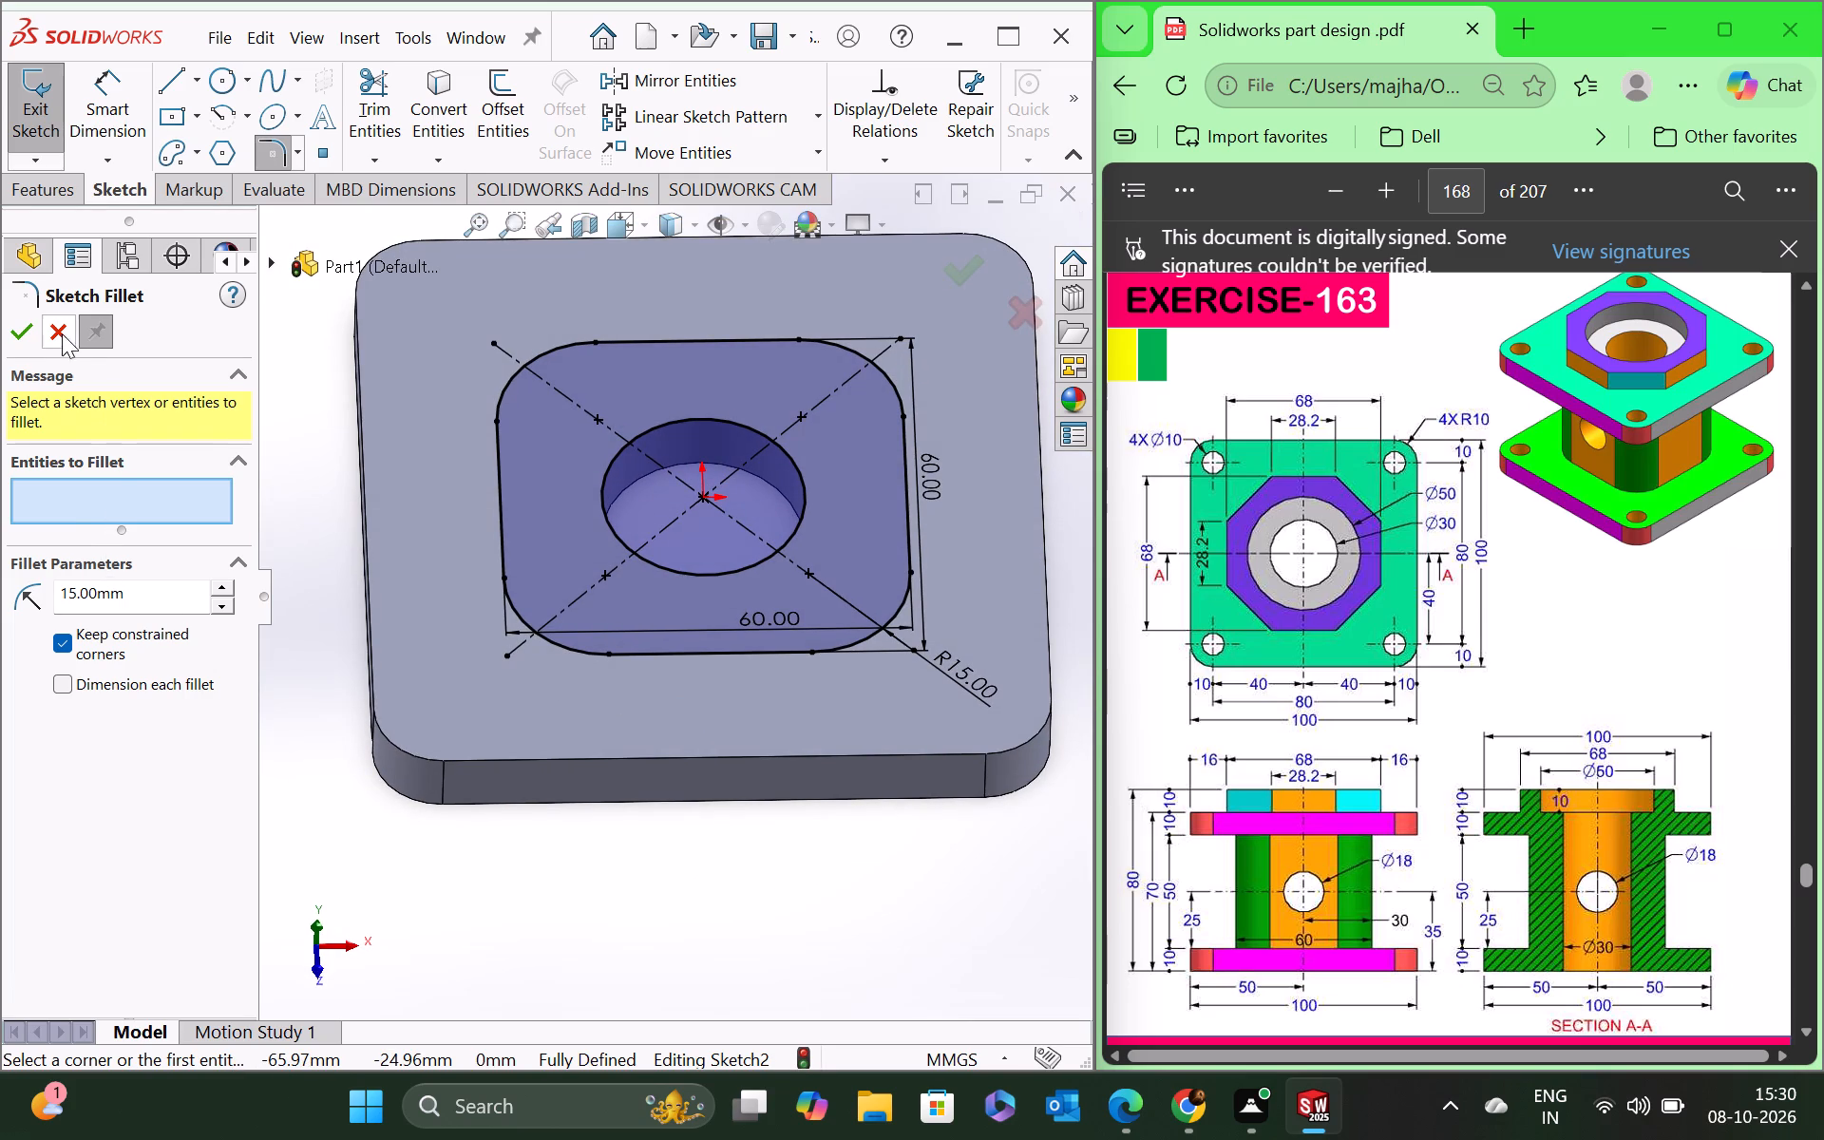
click(0, 338)
click(18, 332)
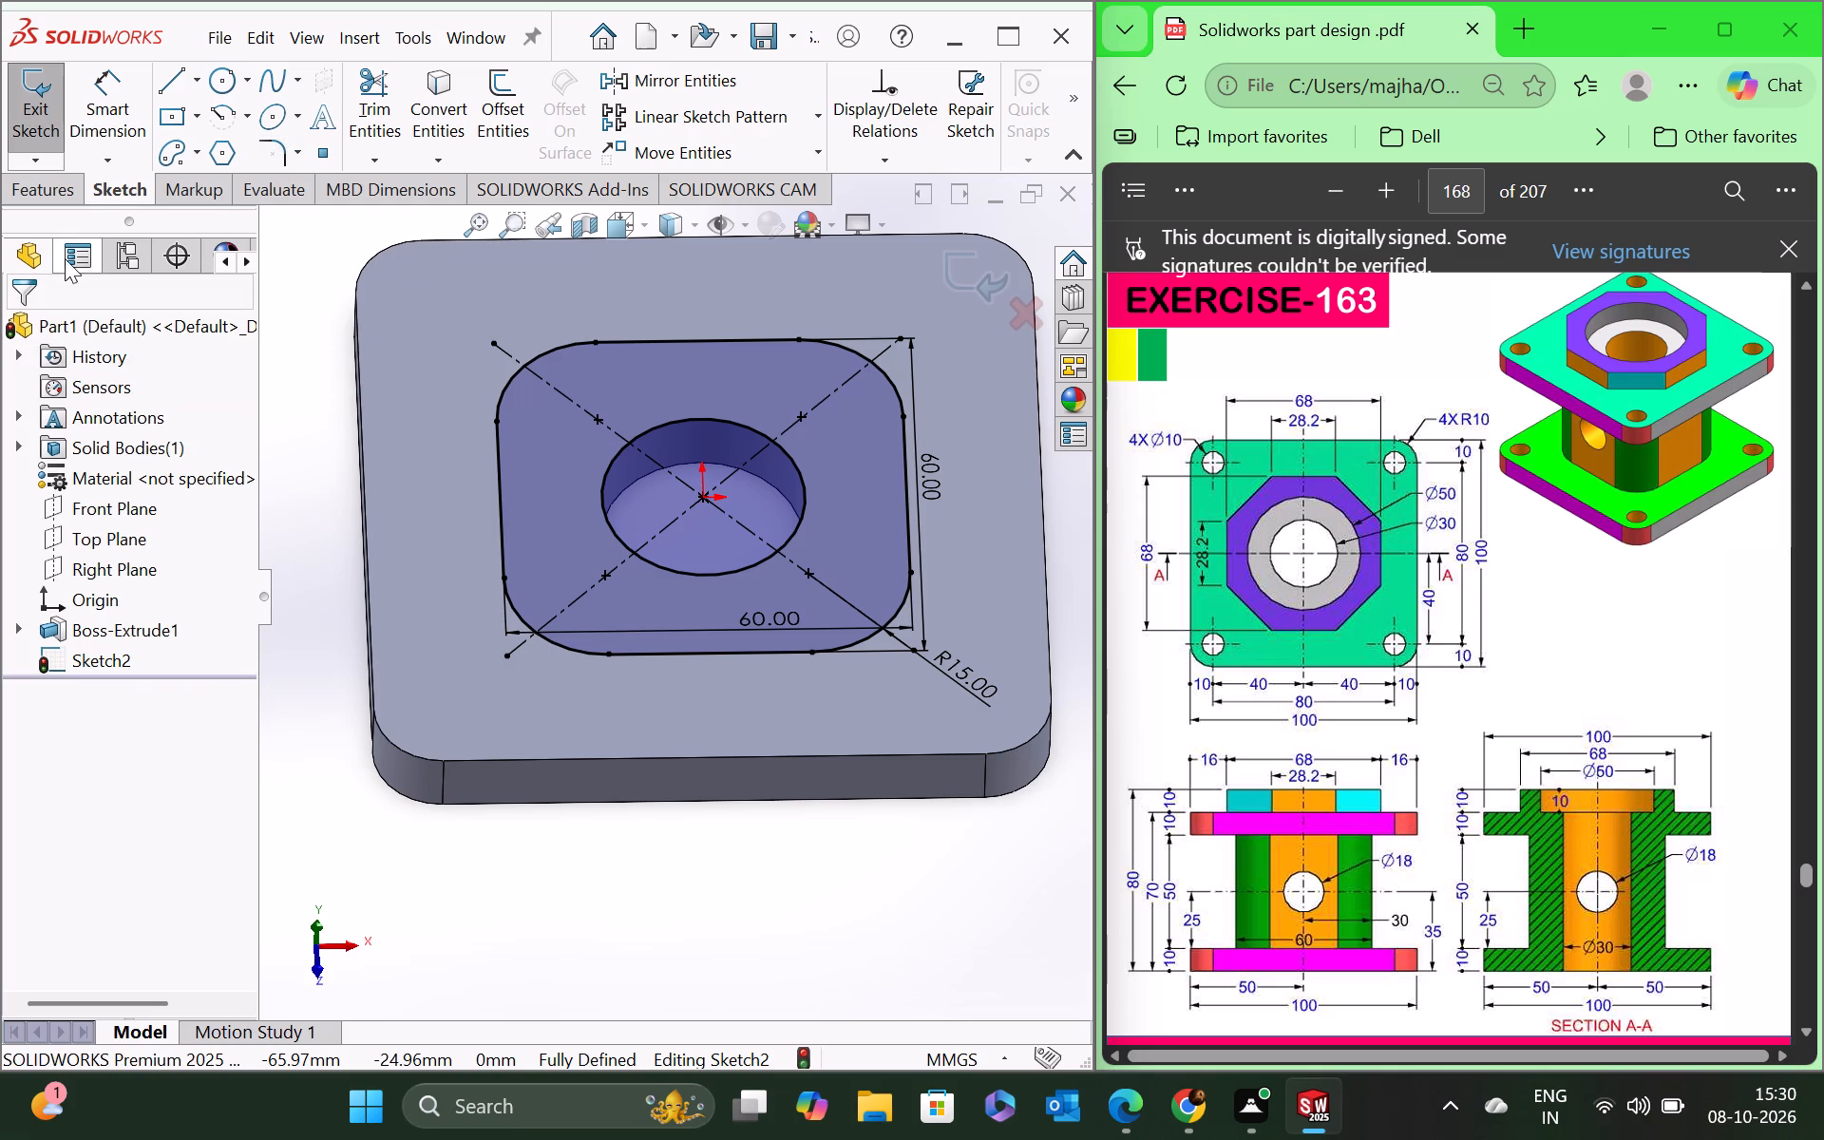
Extrude the rounded 60 mm square with its central hole as a 50 mm blind boss merged with the flange.
click(42, 180)
click(62, 116)
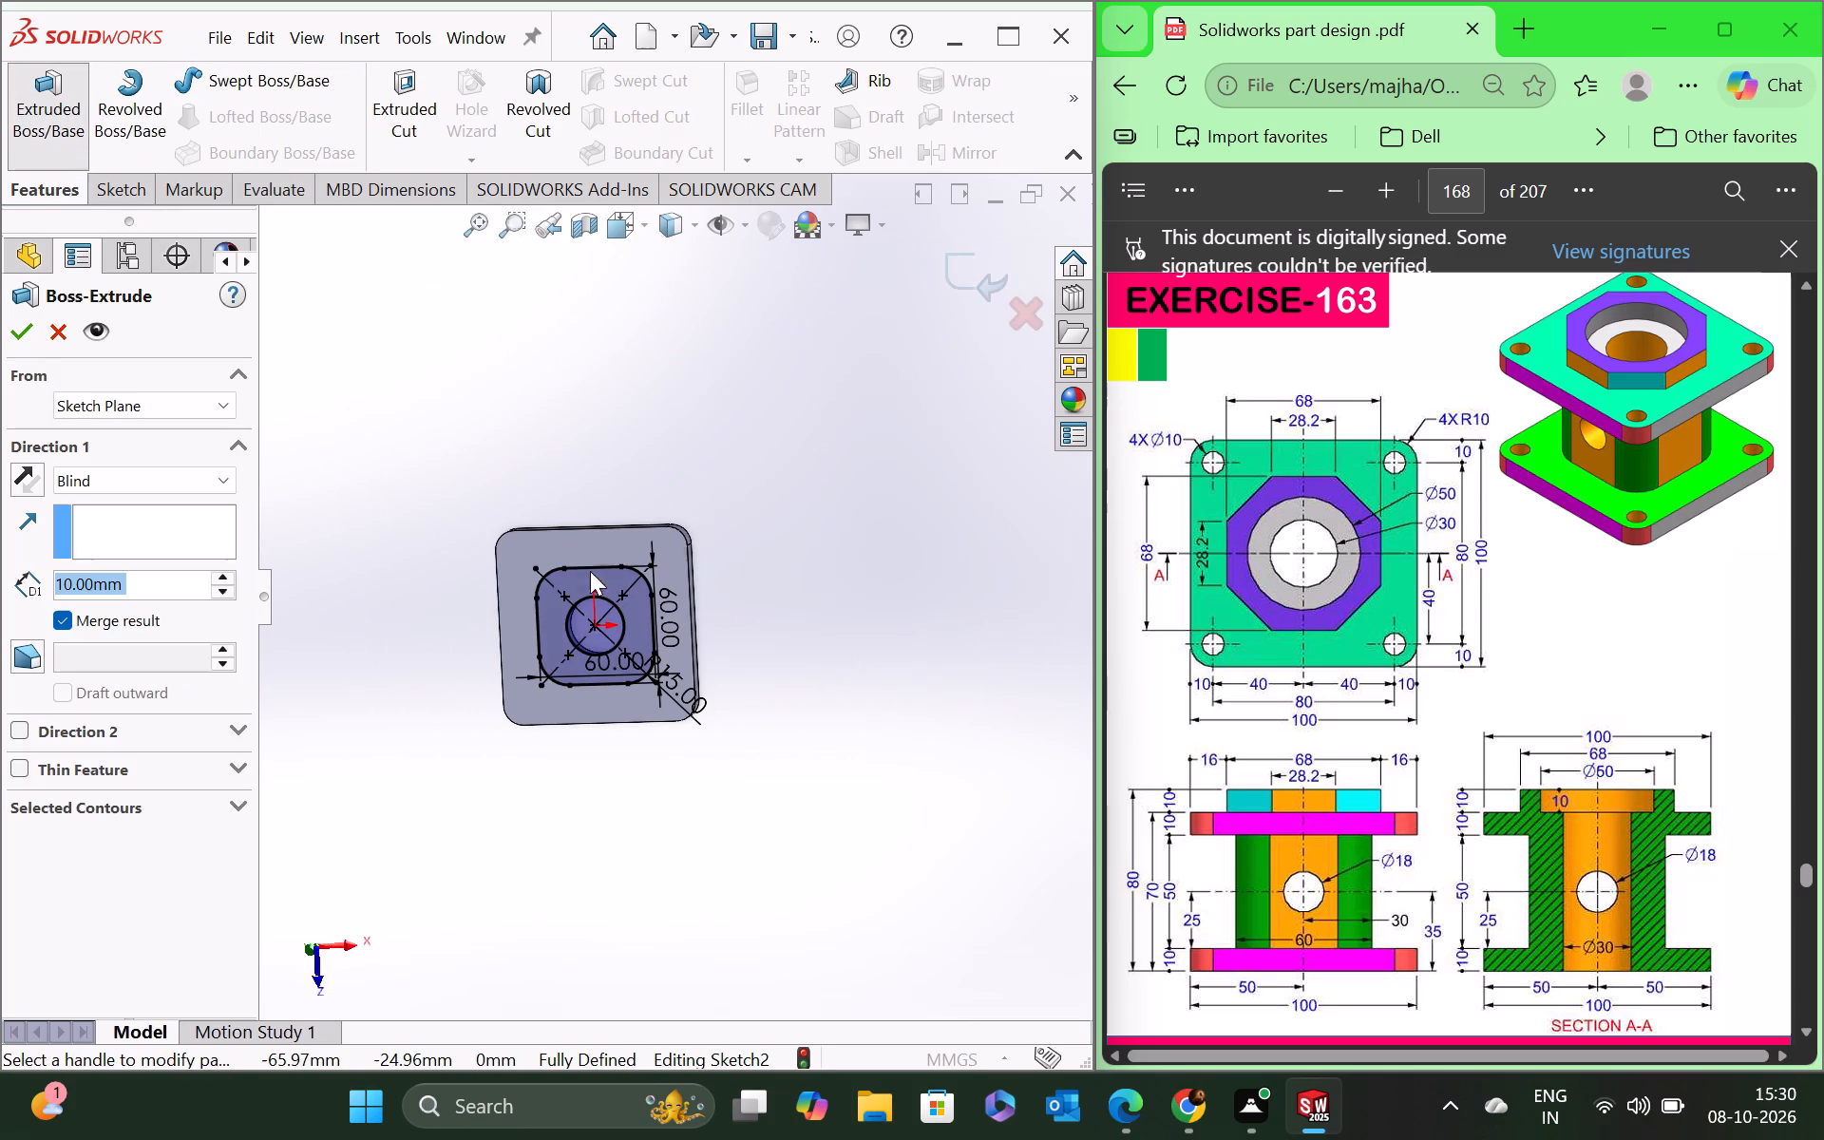
middle_drag(727, 832, 780, 591)
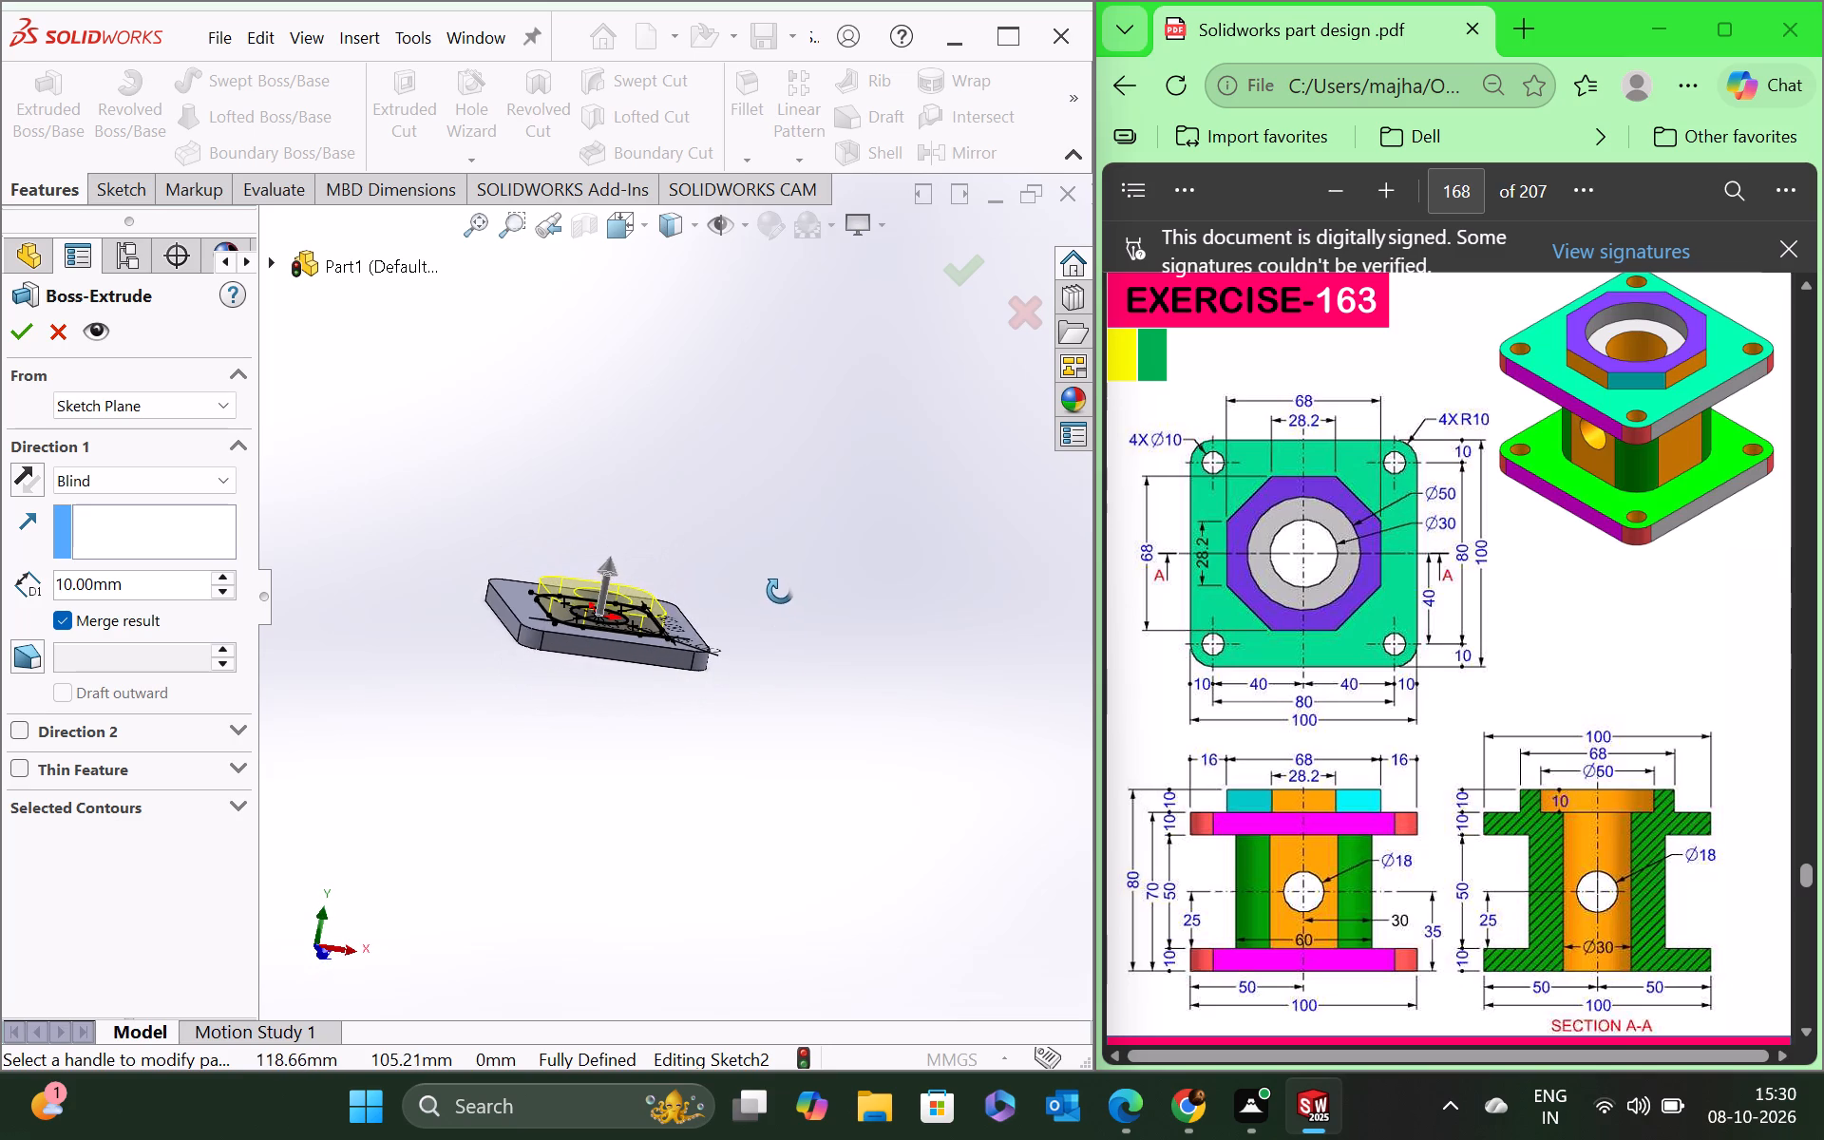
middle_drag(780, 591, 778, 616)
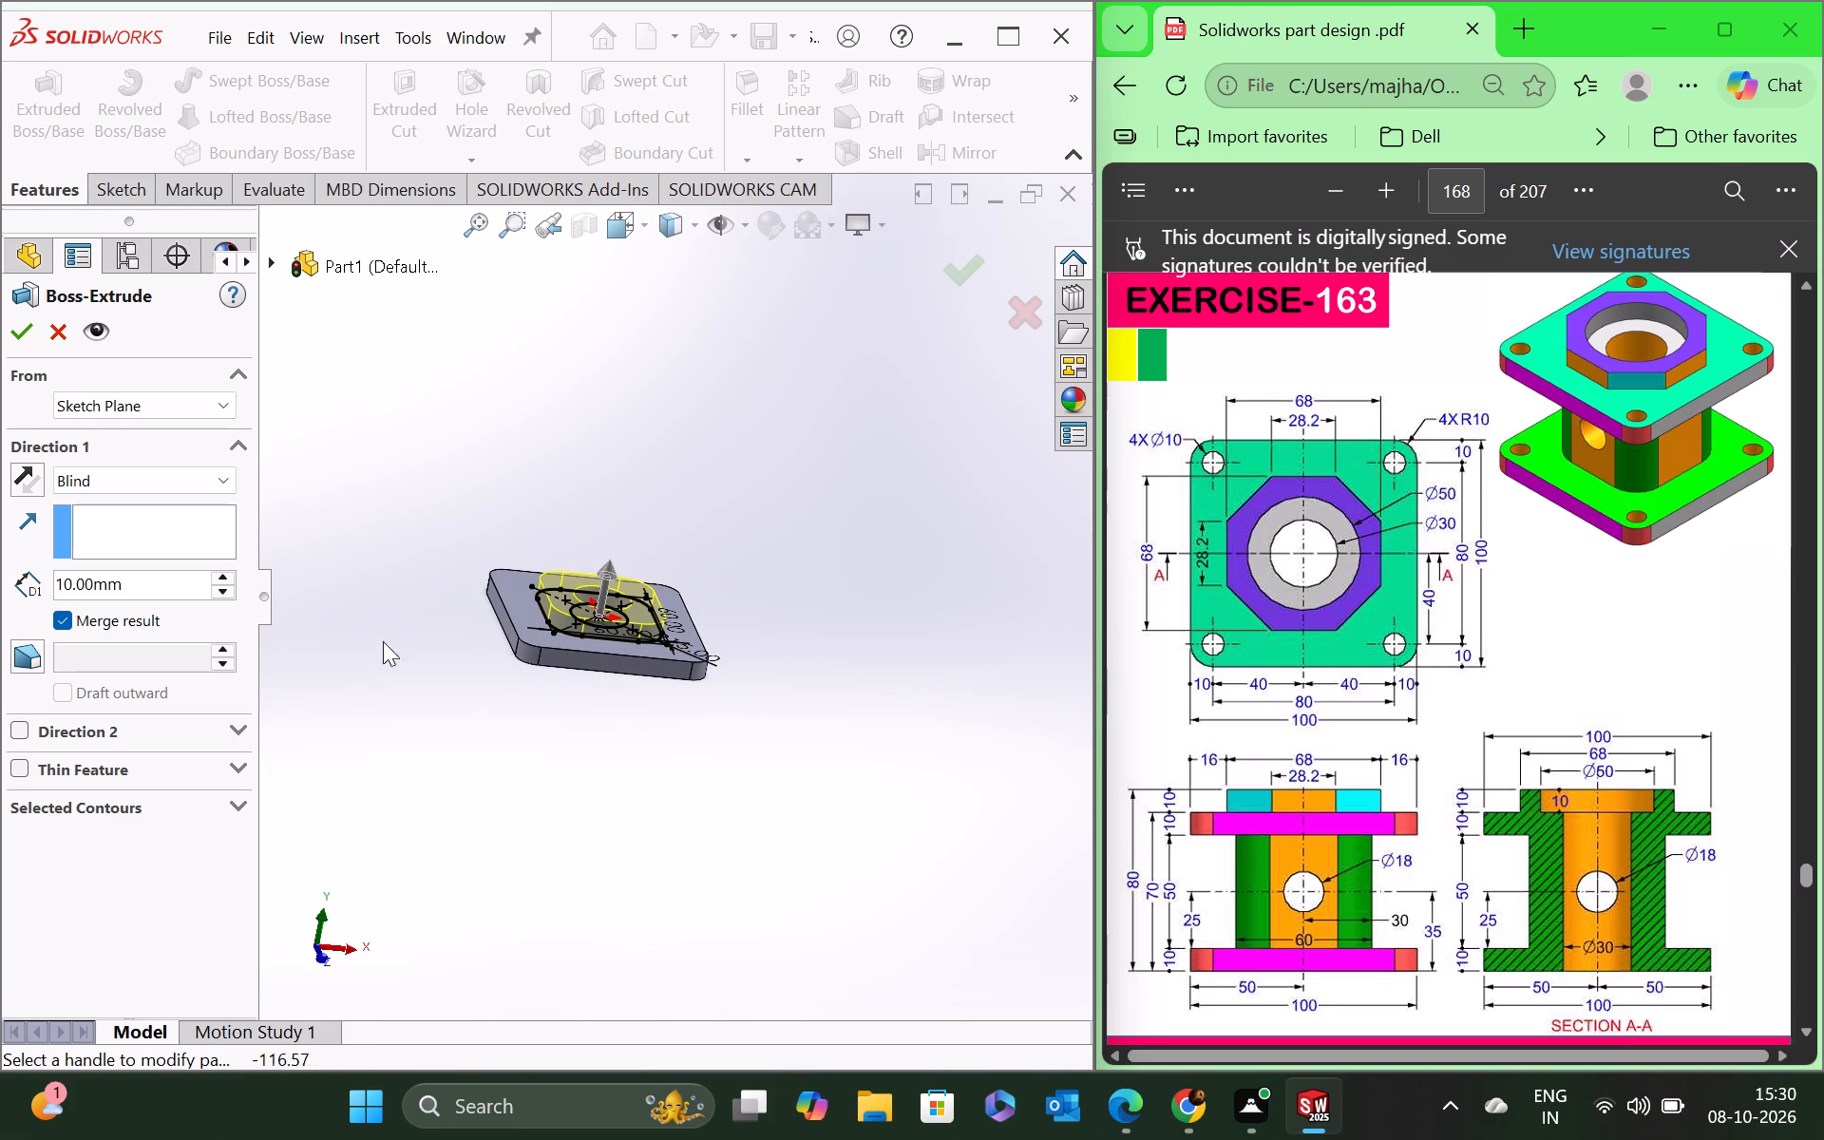
click(166, 586)
double_click(169, 585)
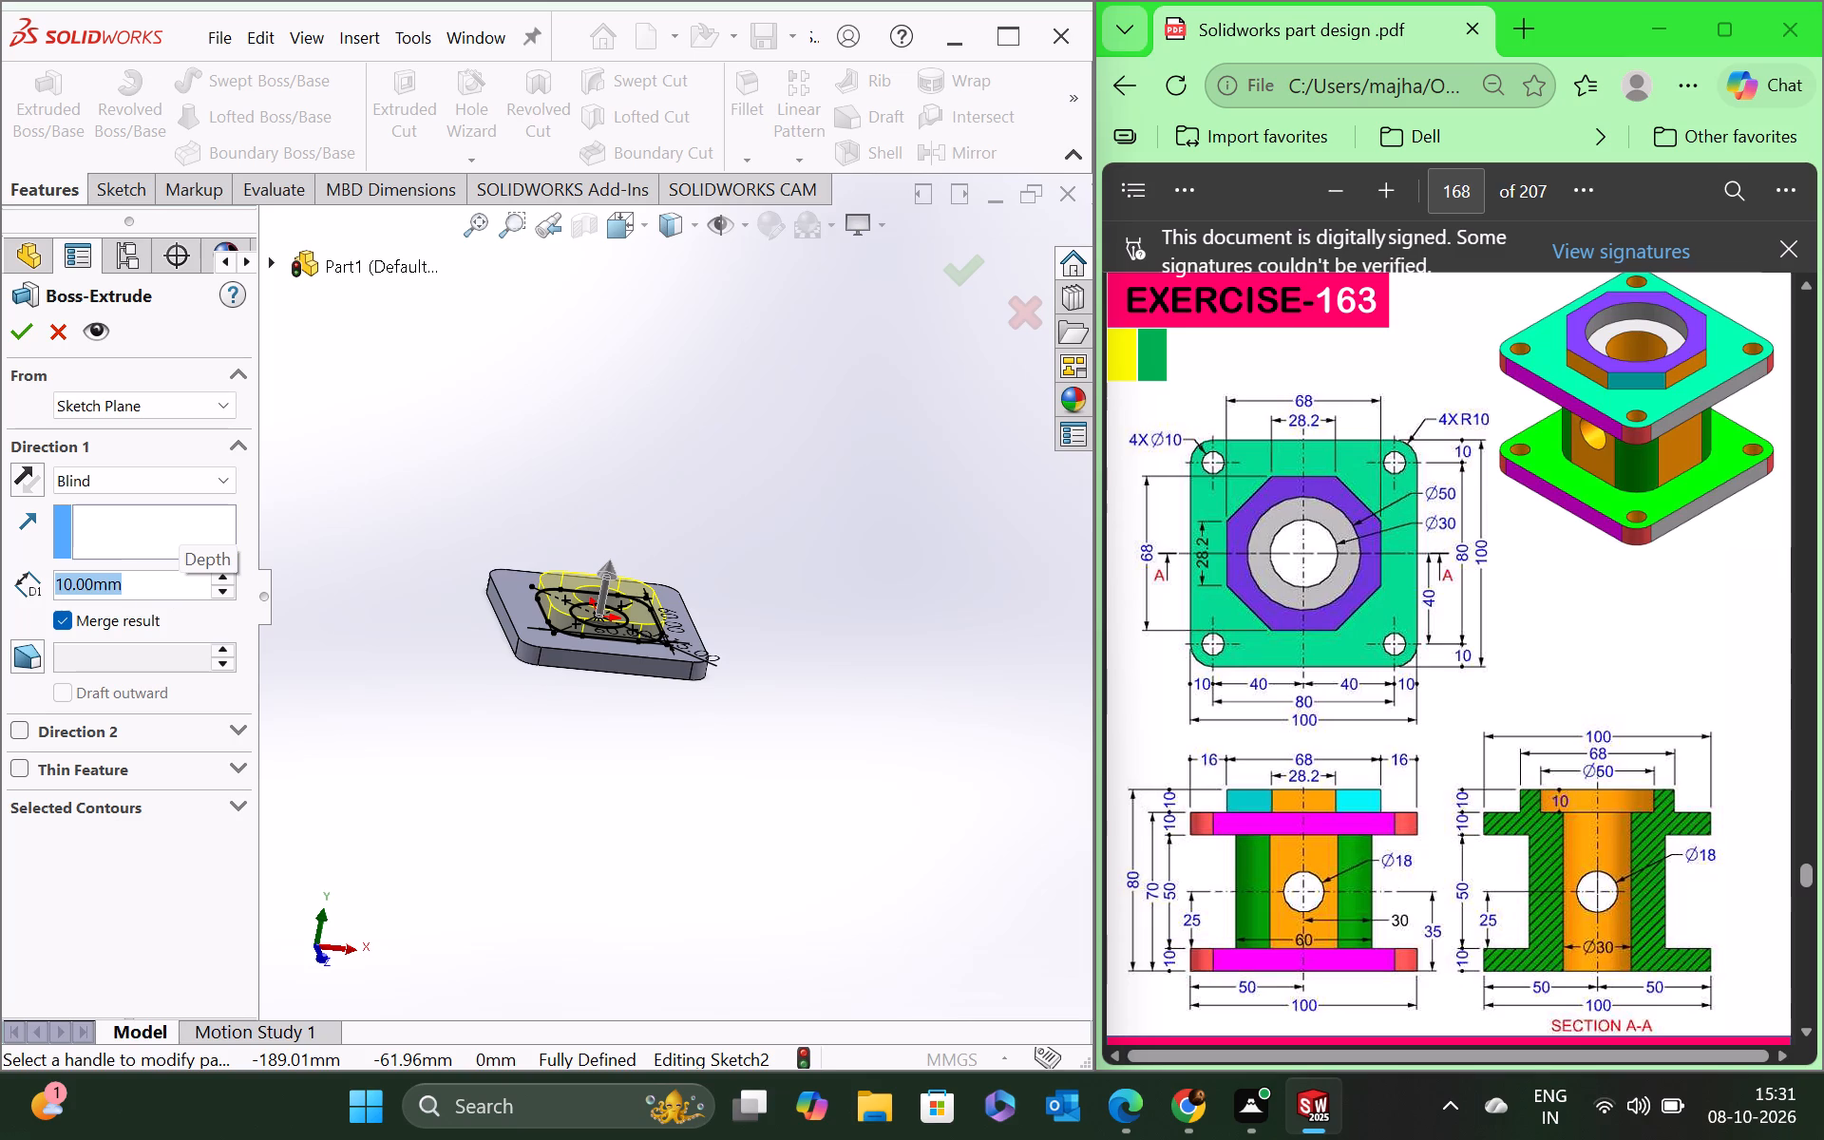
text(50)
key(Return)
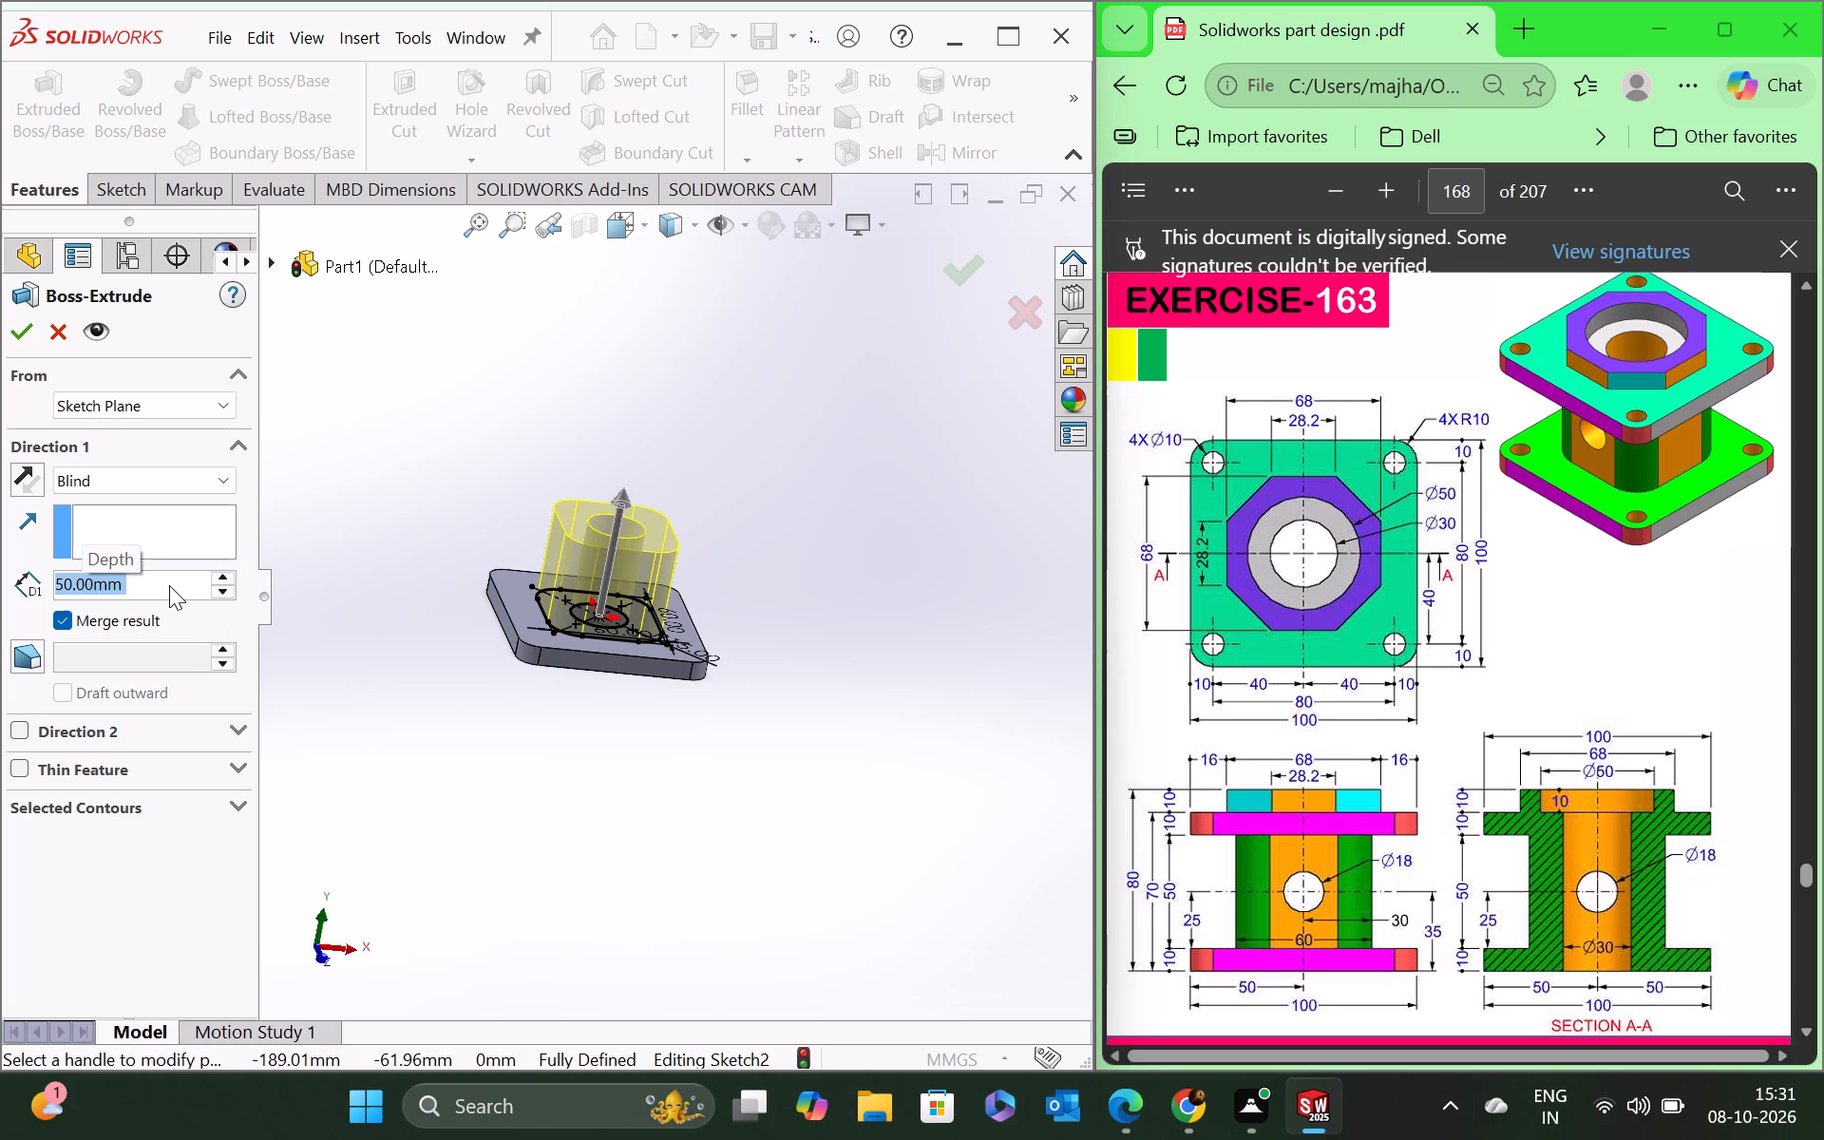
click(28, 329)
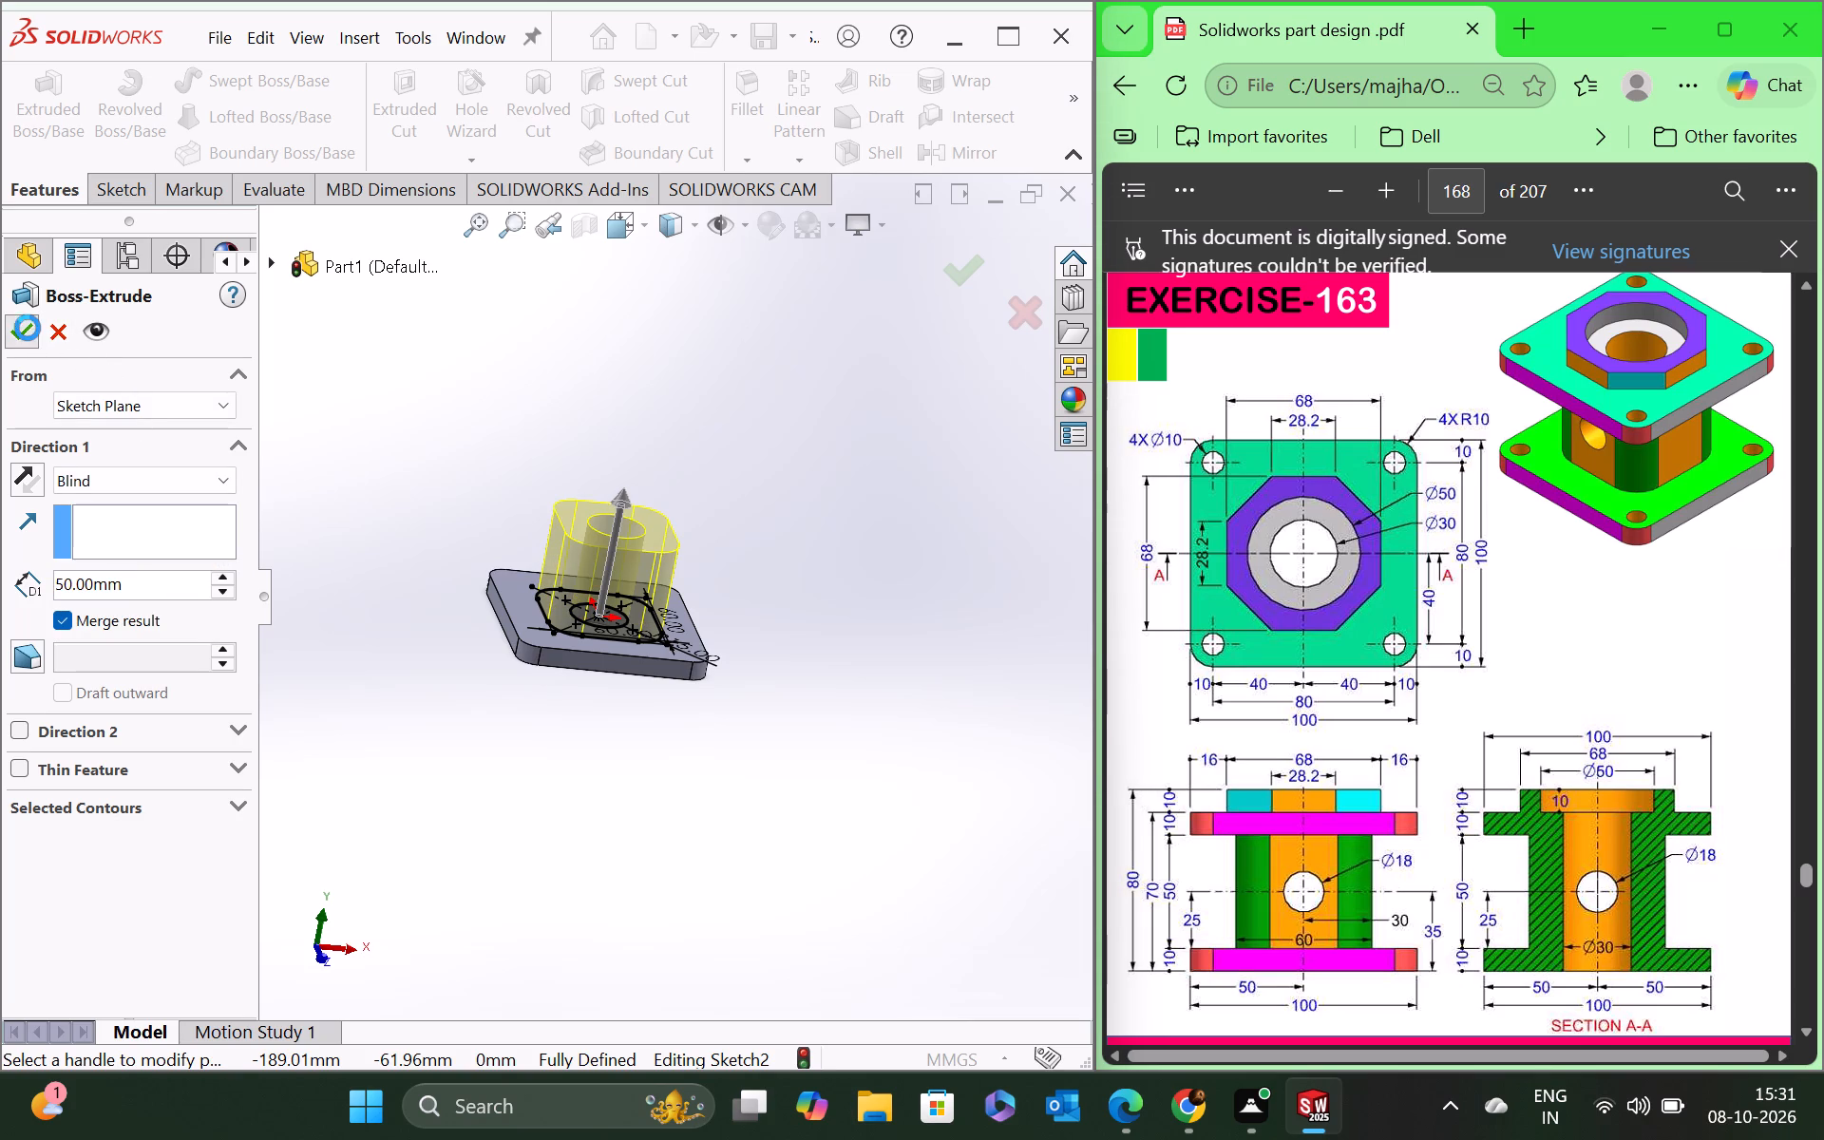
Start a new sketch on the top face of the rounded square column.
middle_drag(749, 517, 698, 647)
right_click(634, 527)
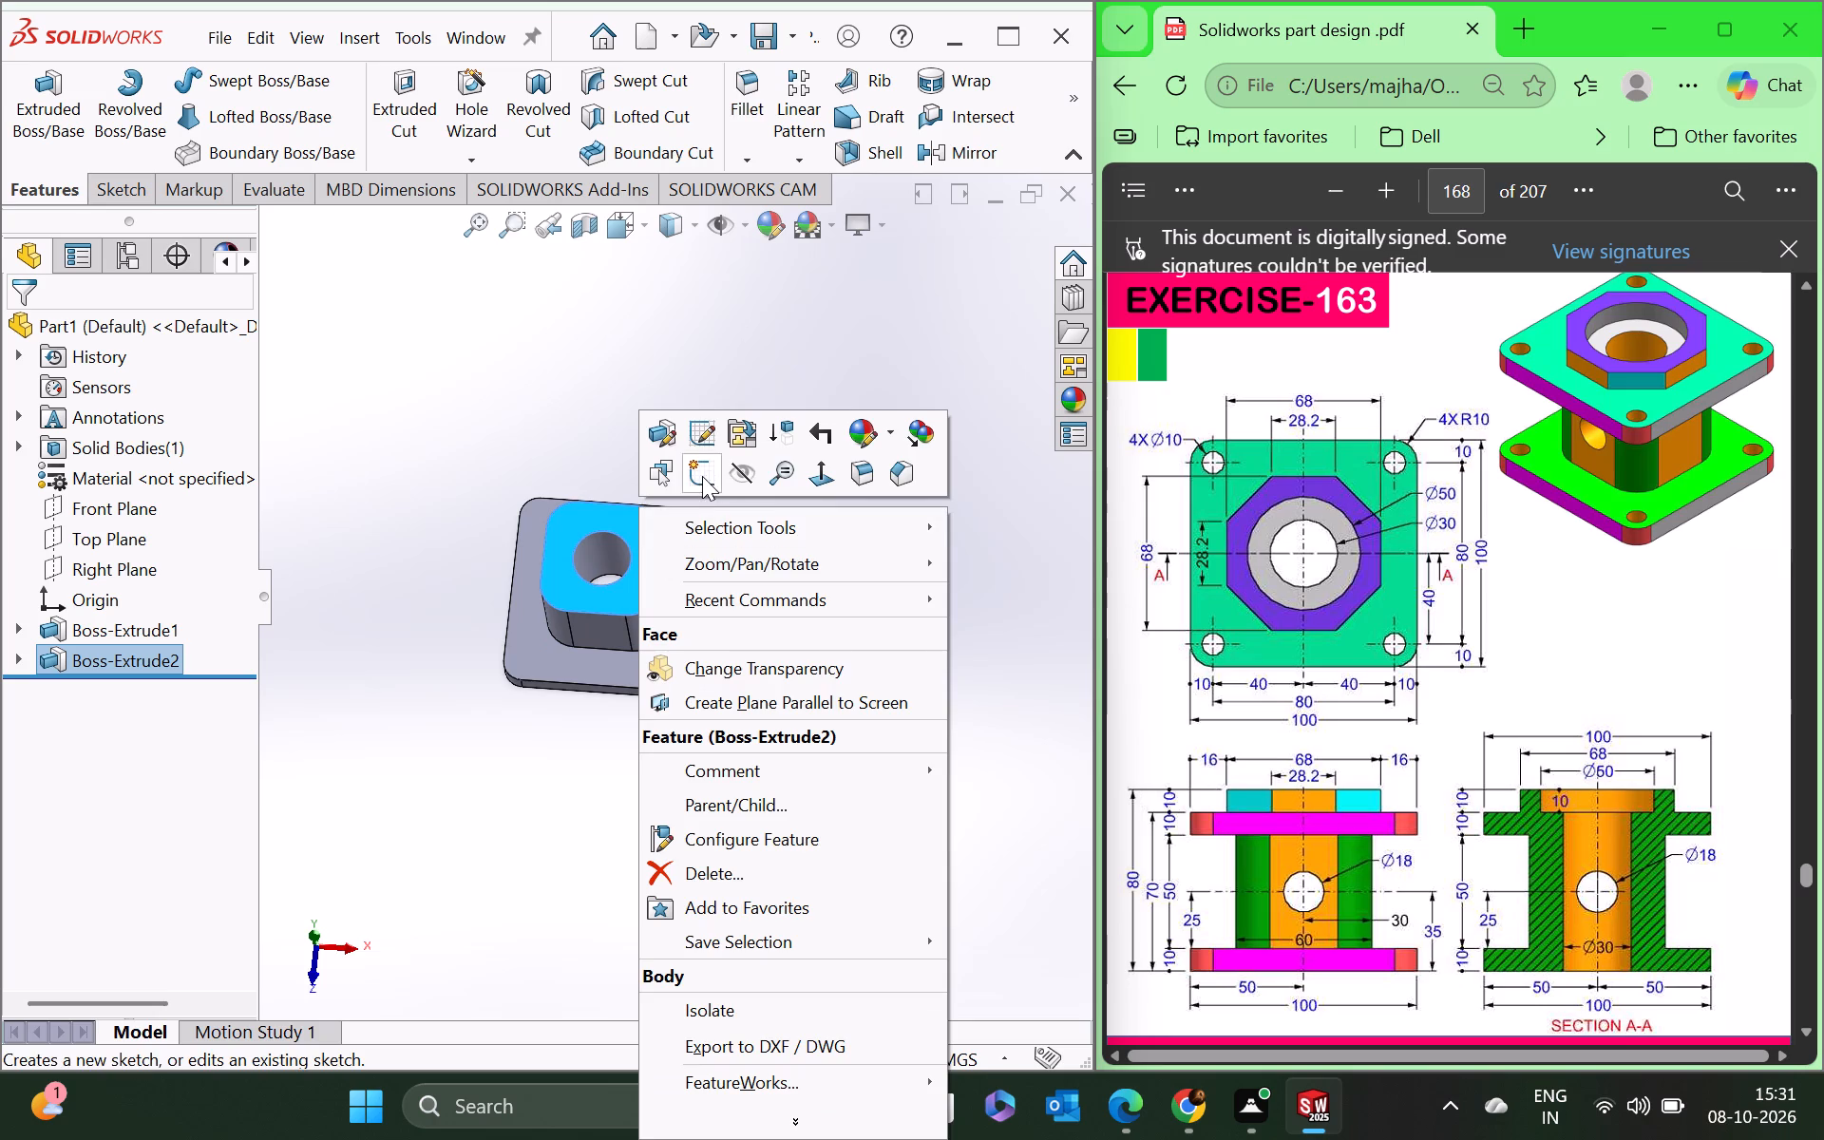
click(702, 476)
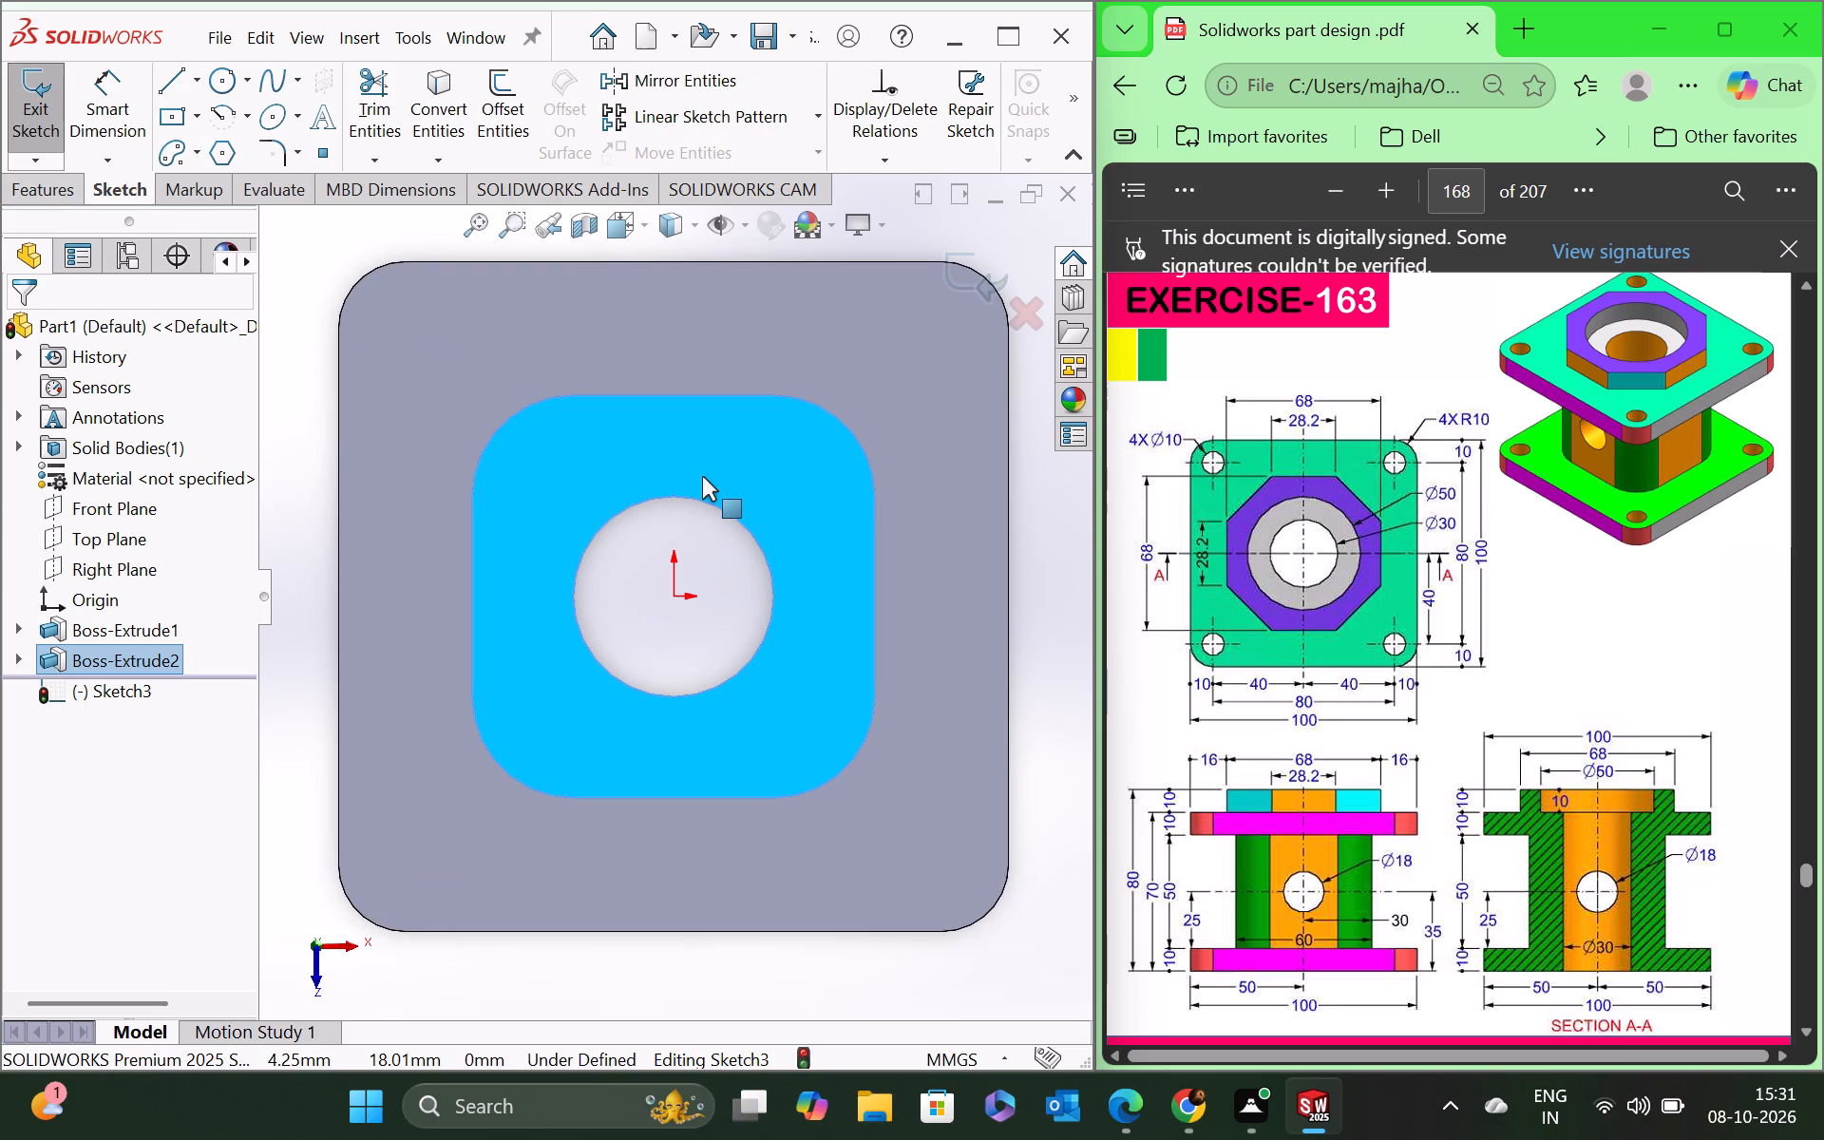
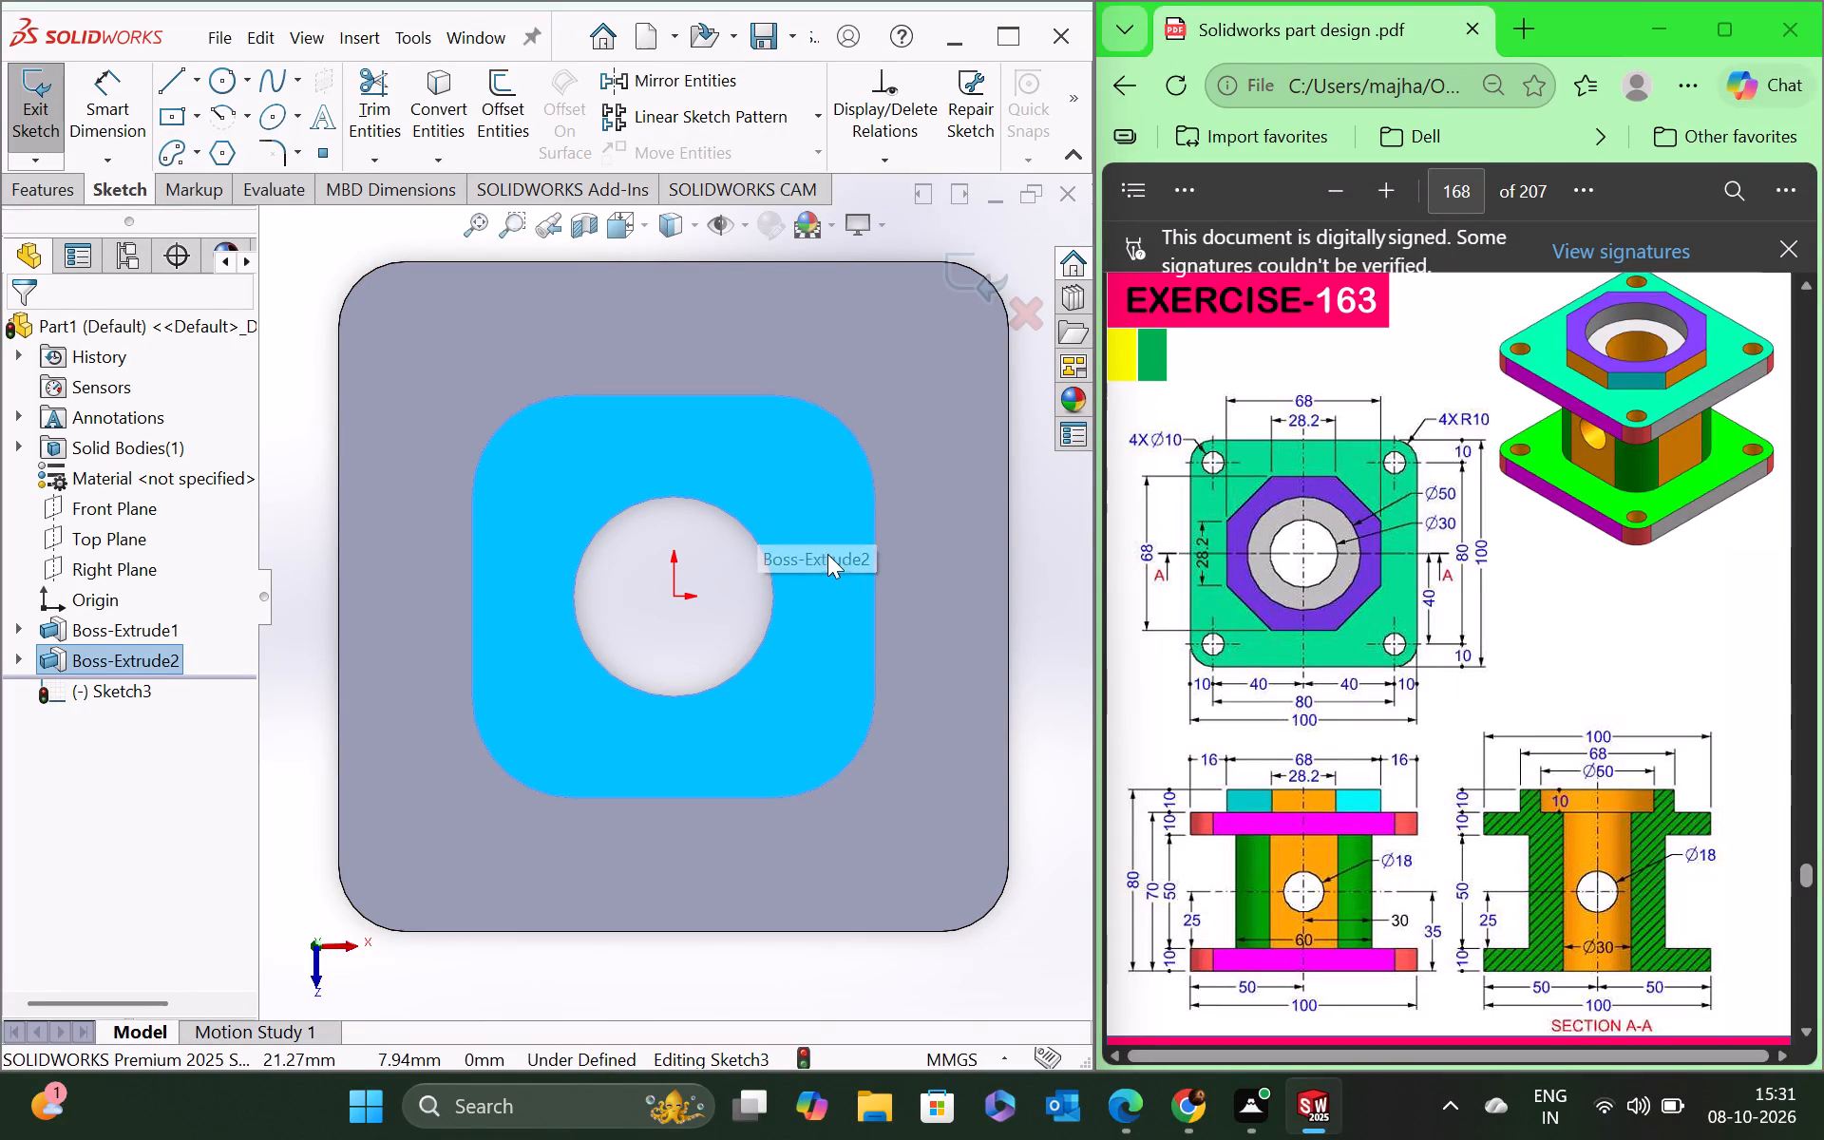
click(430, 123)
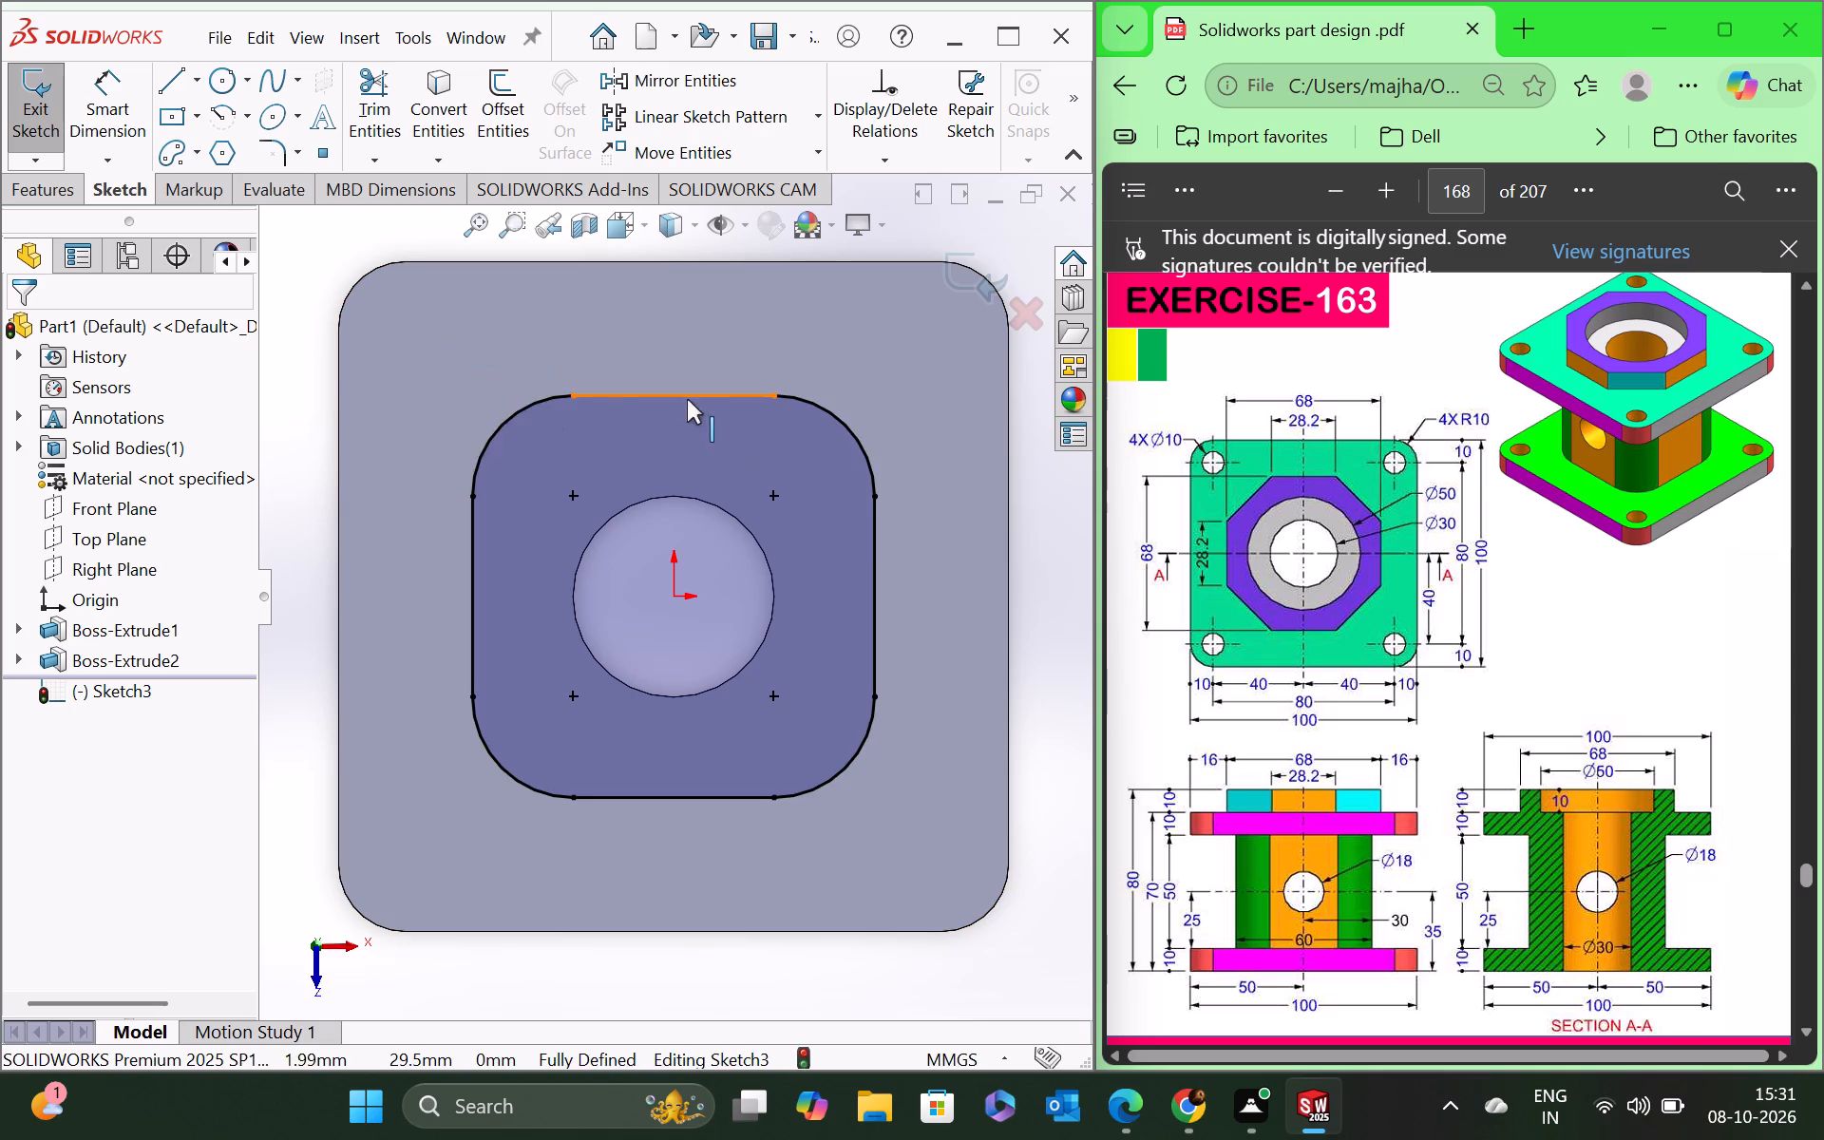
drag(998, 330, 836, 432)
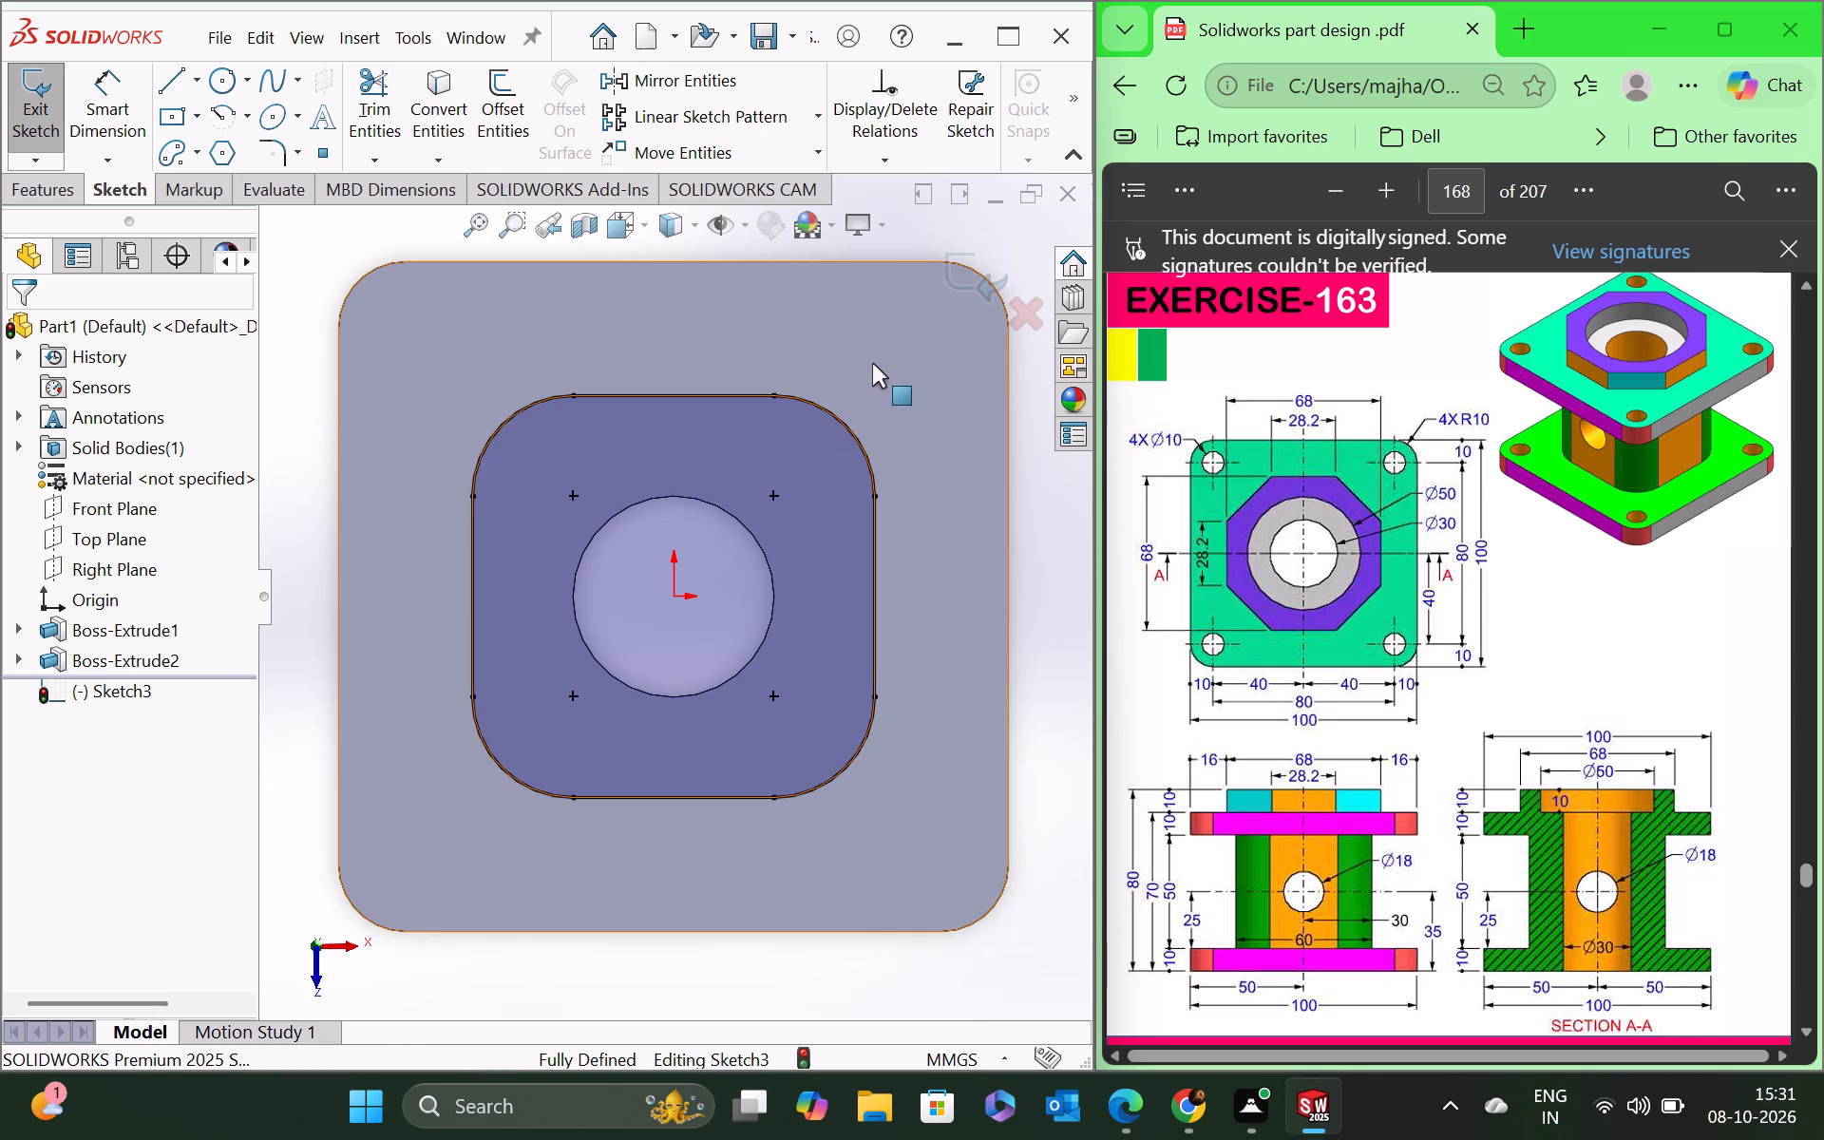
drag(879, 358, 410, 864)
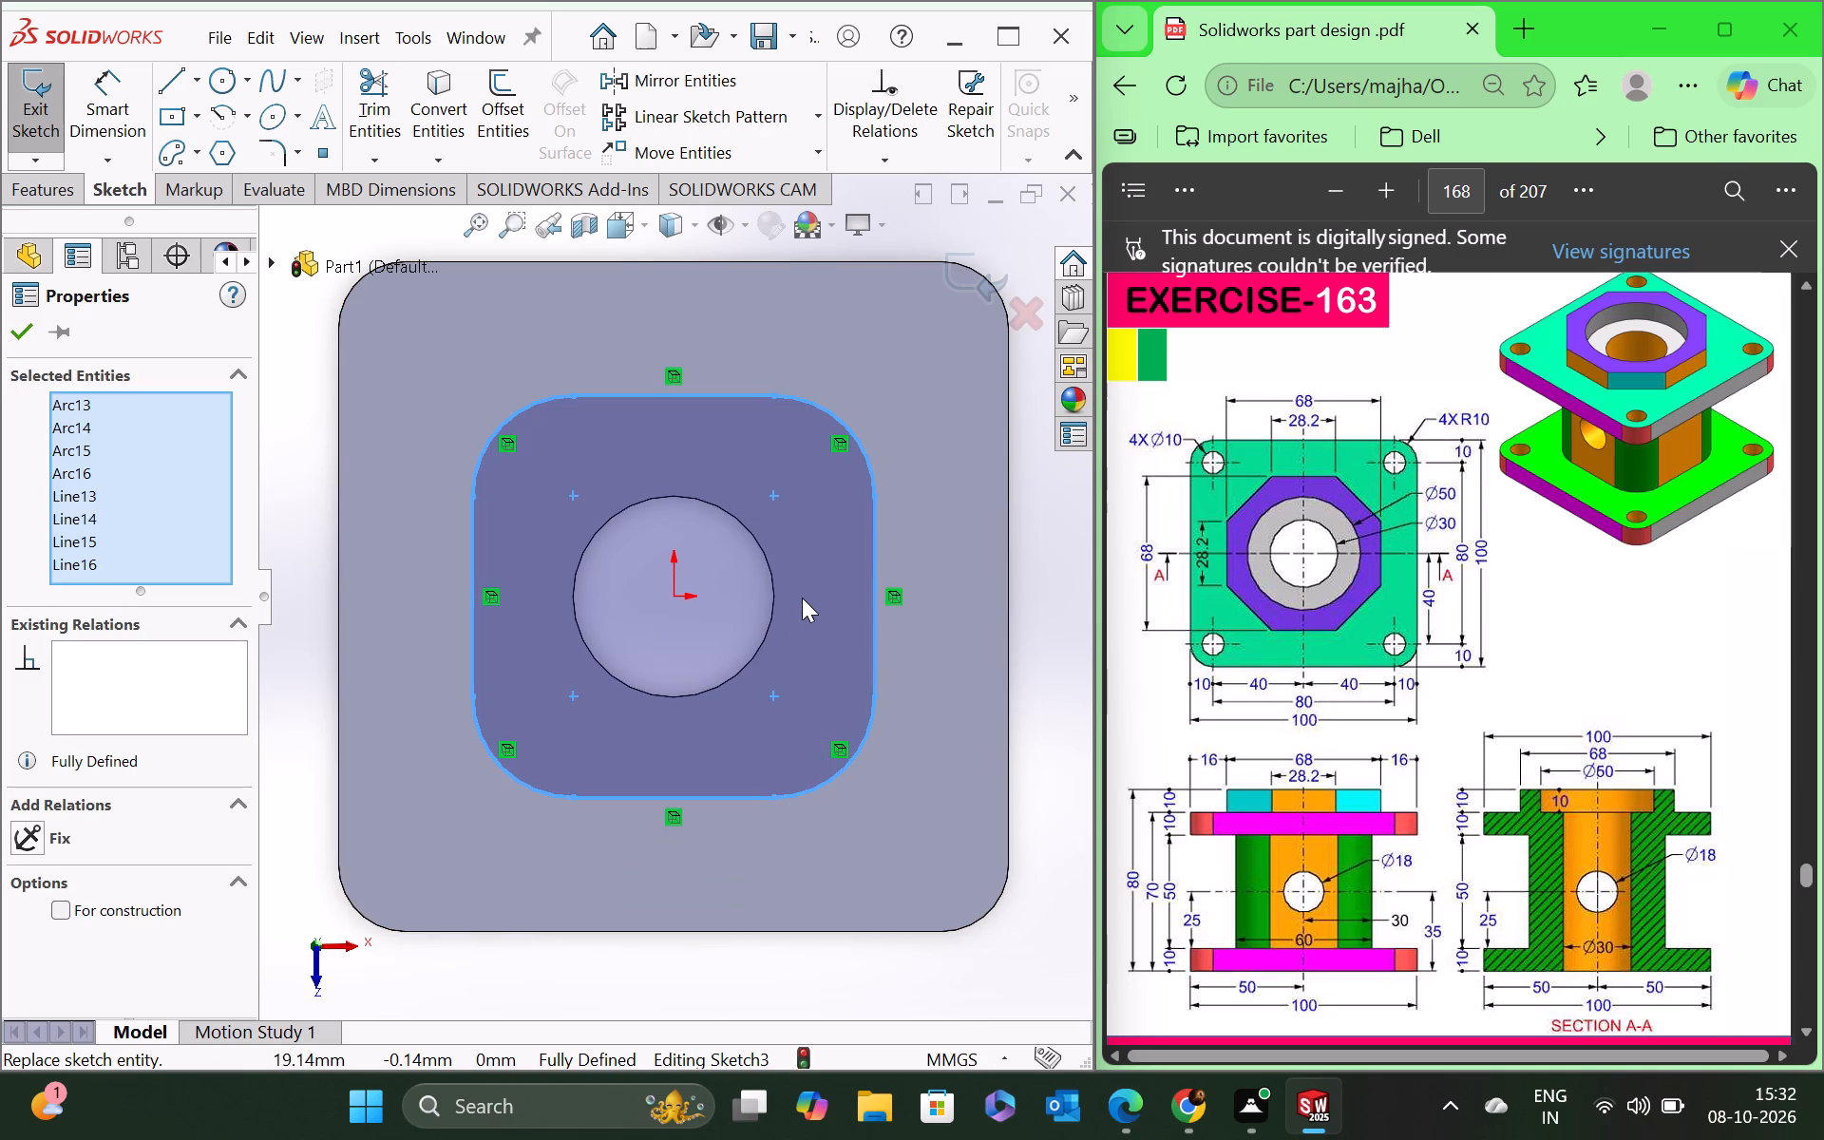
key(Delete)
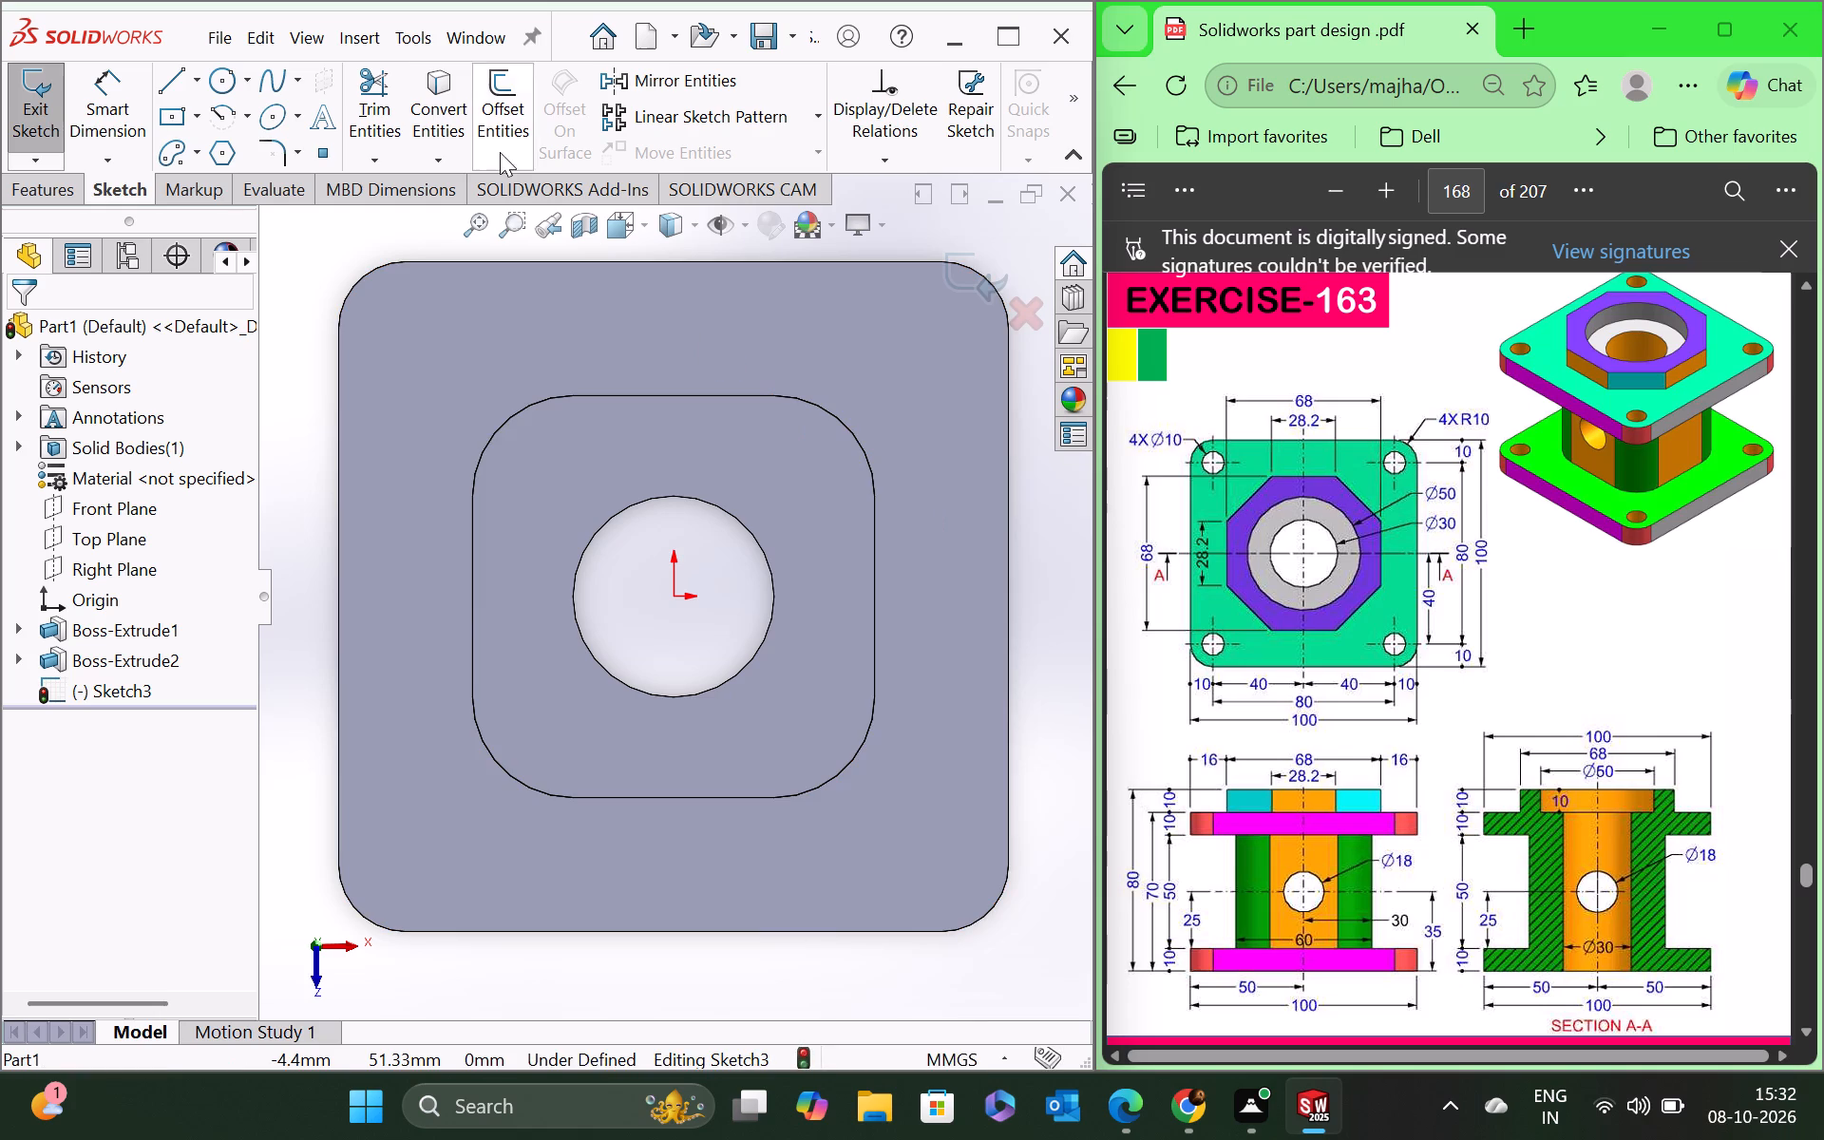
Convert the bottom flange's outer rounded-square outline into the current sketch on the column's top face.
click(455, 115)
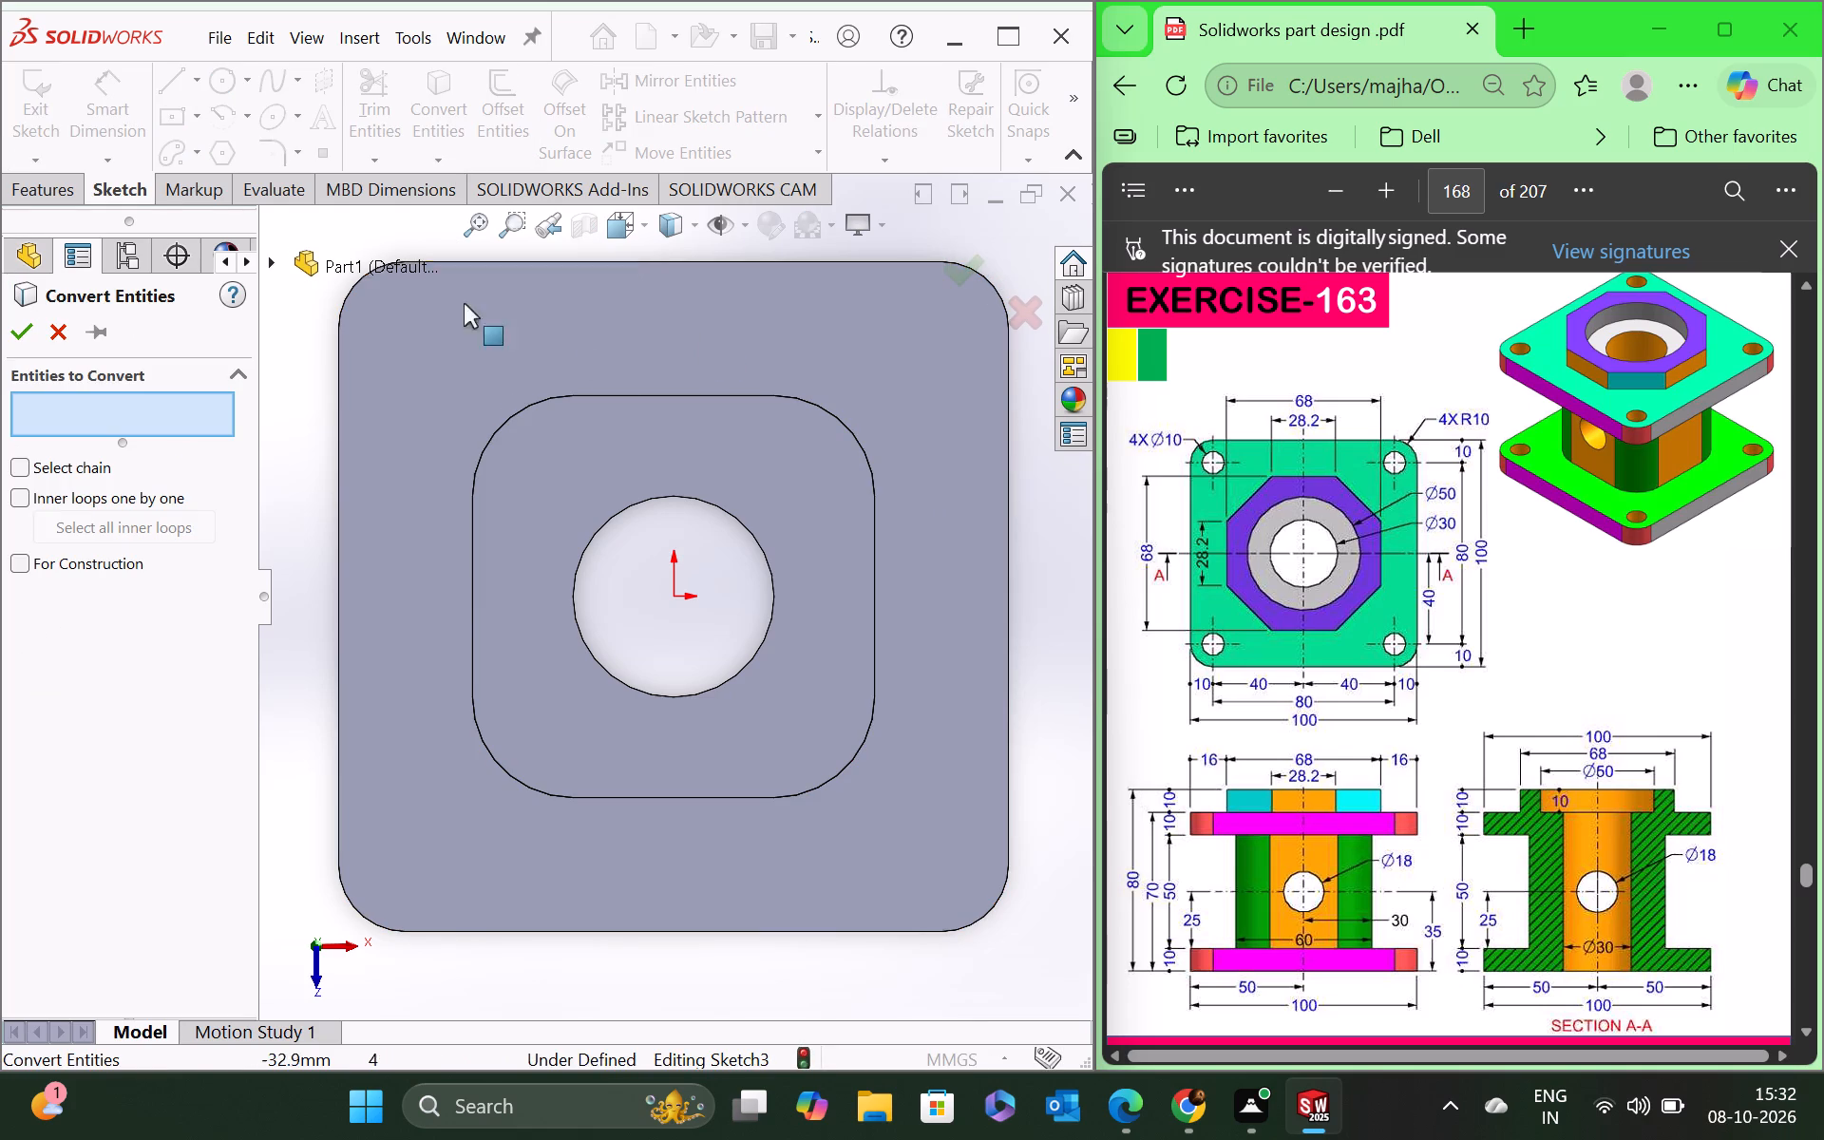
scroll(696, 371, up, 3)
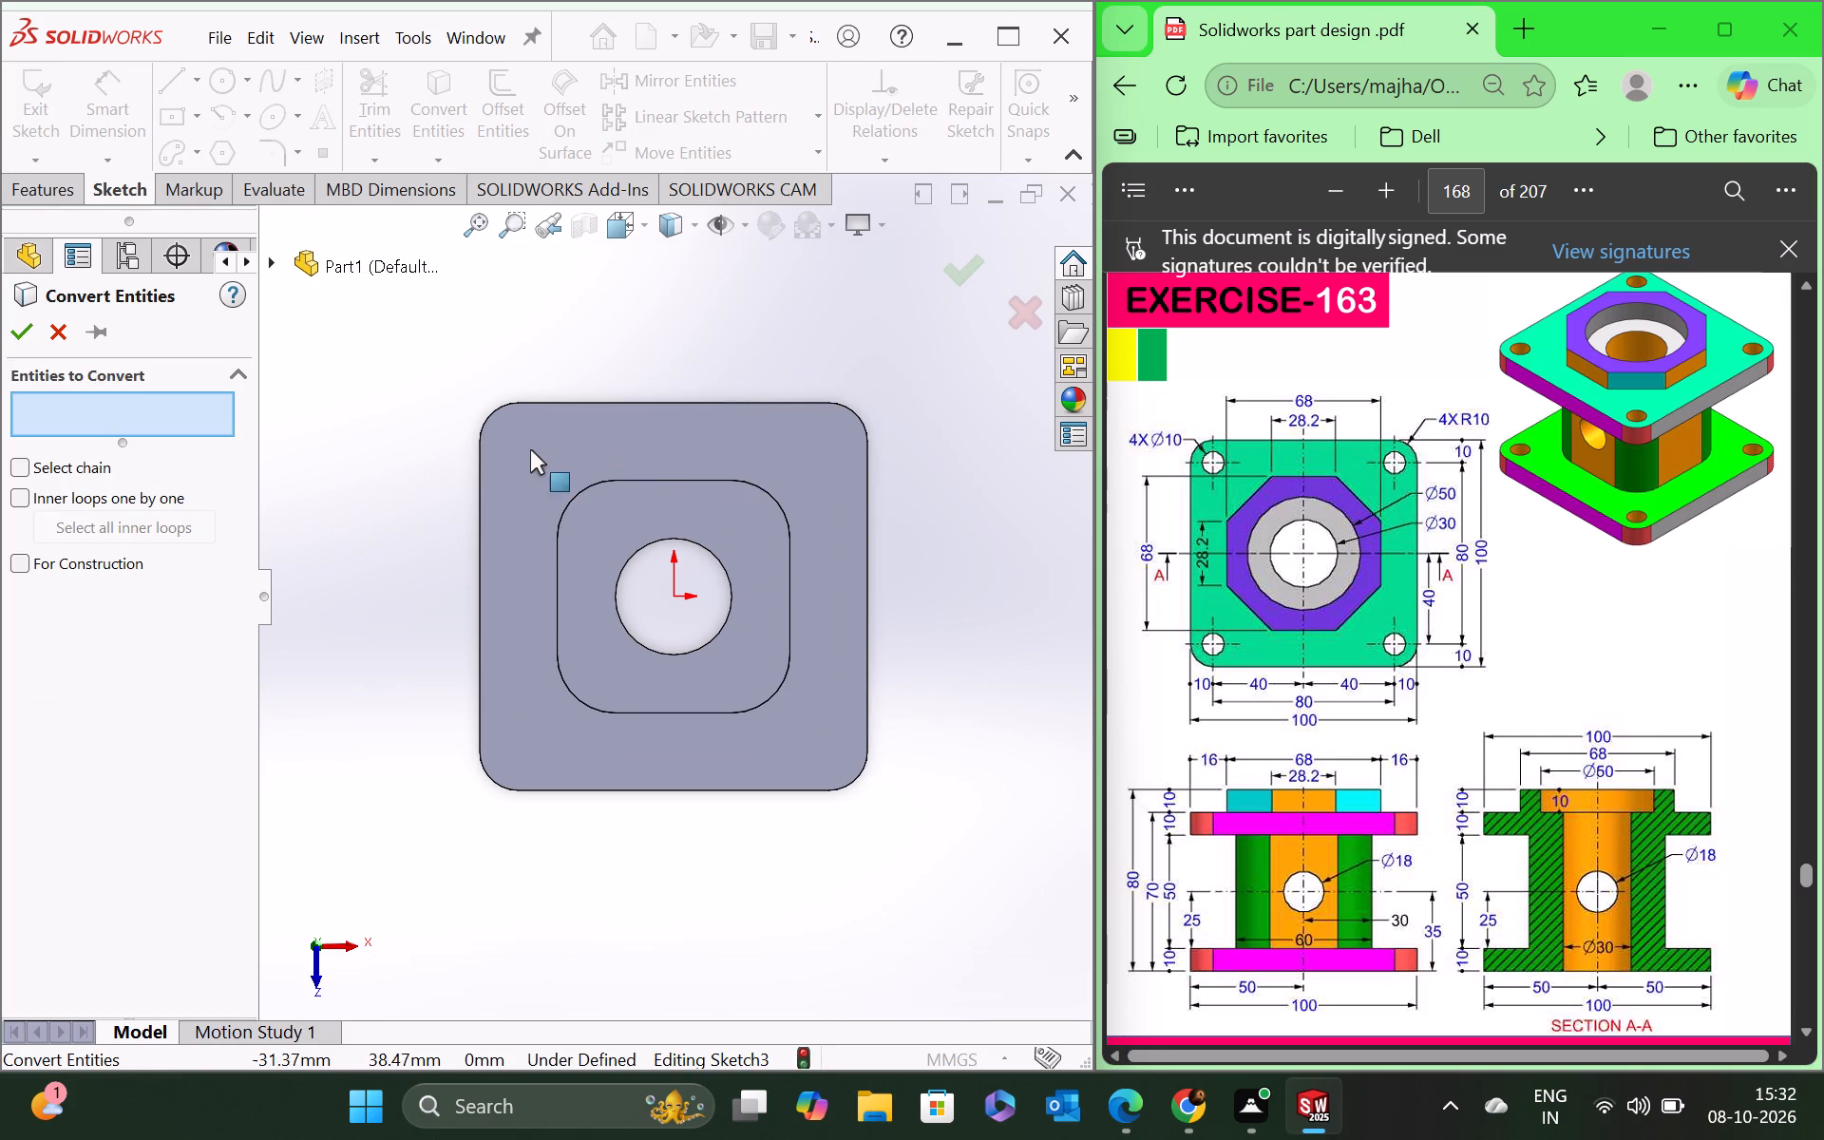
click(478, 449)
click(484, 424)
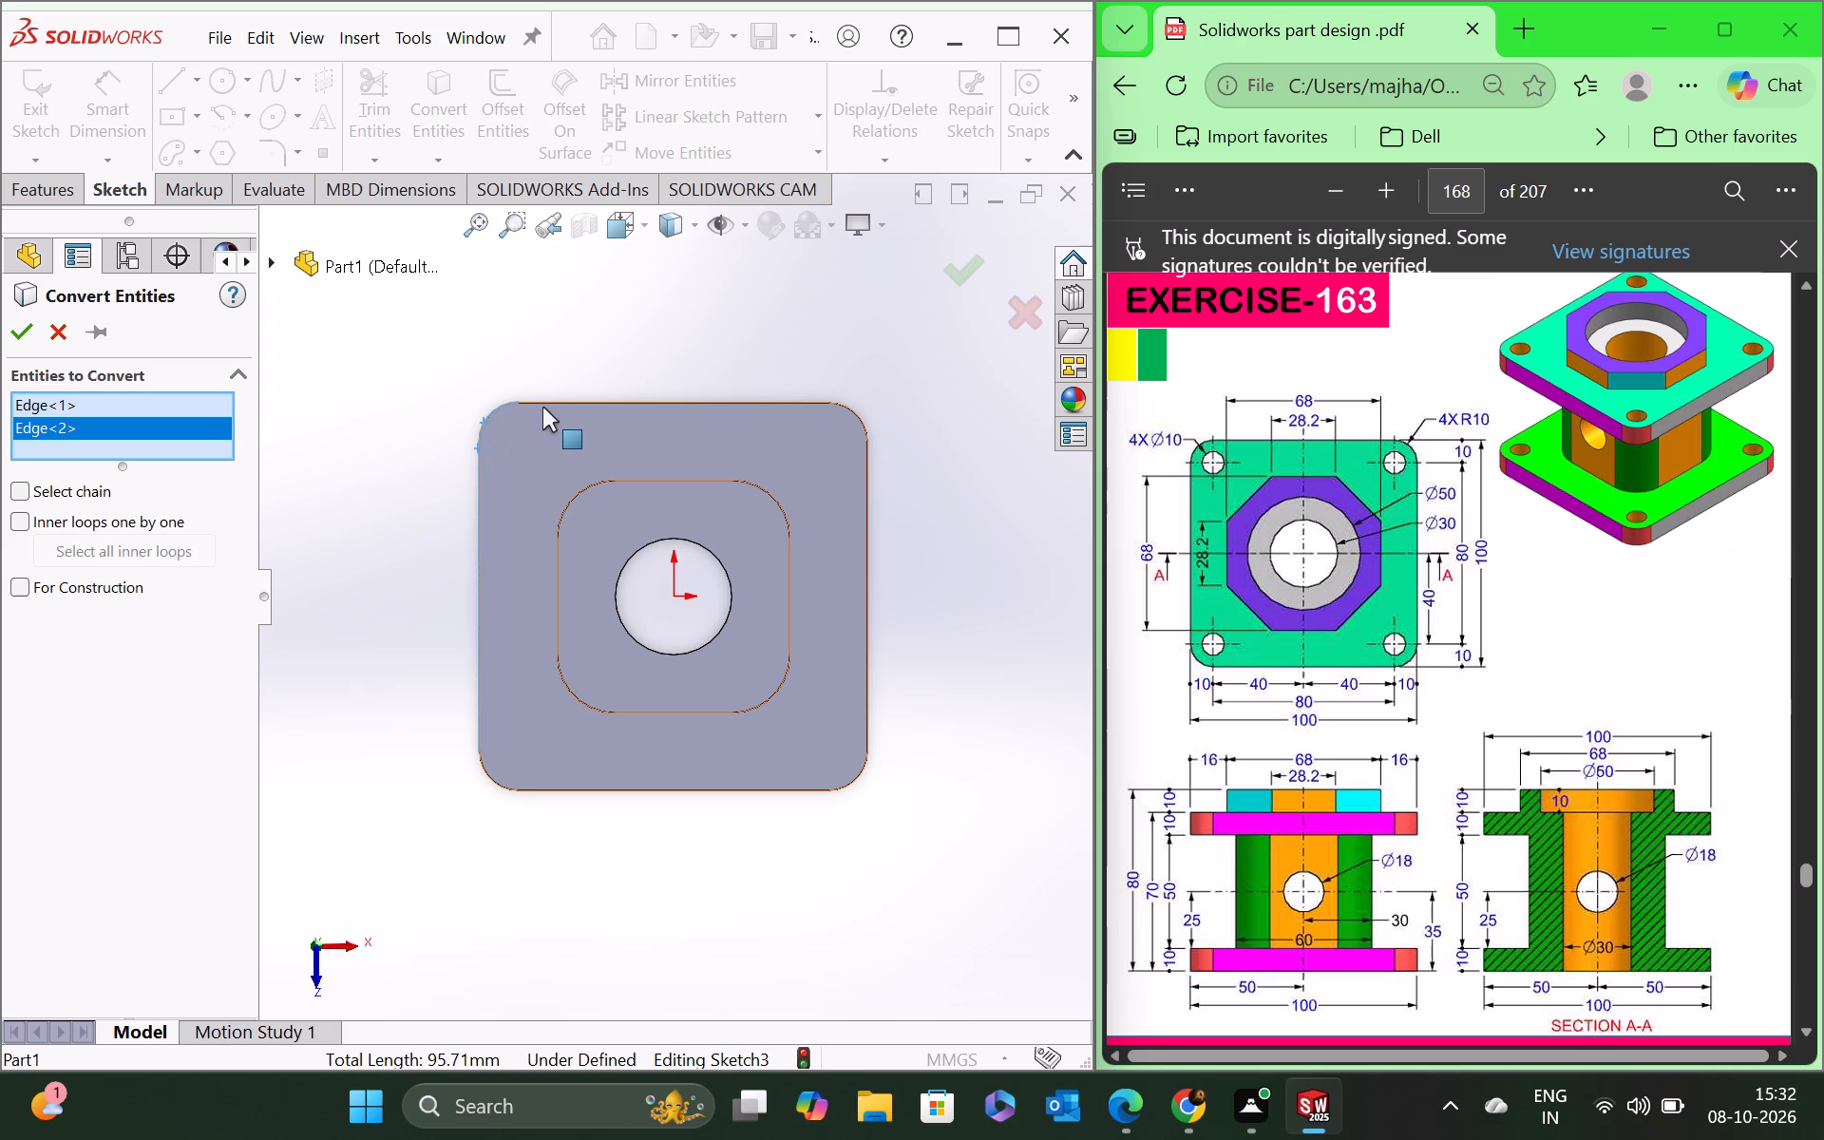
click(542, 407)
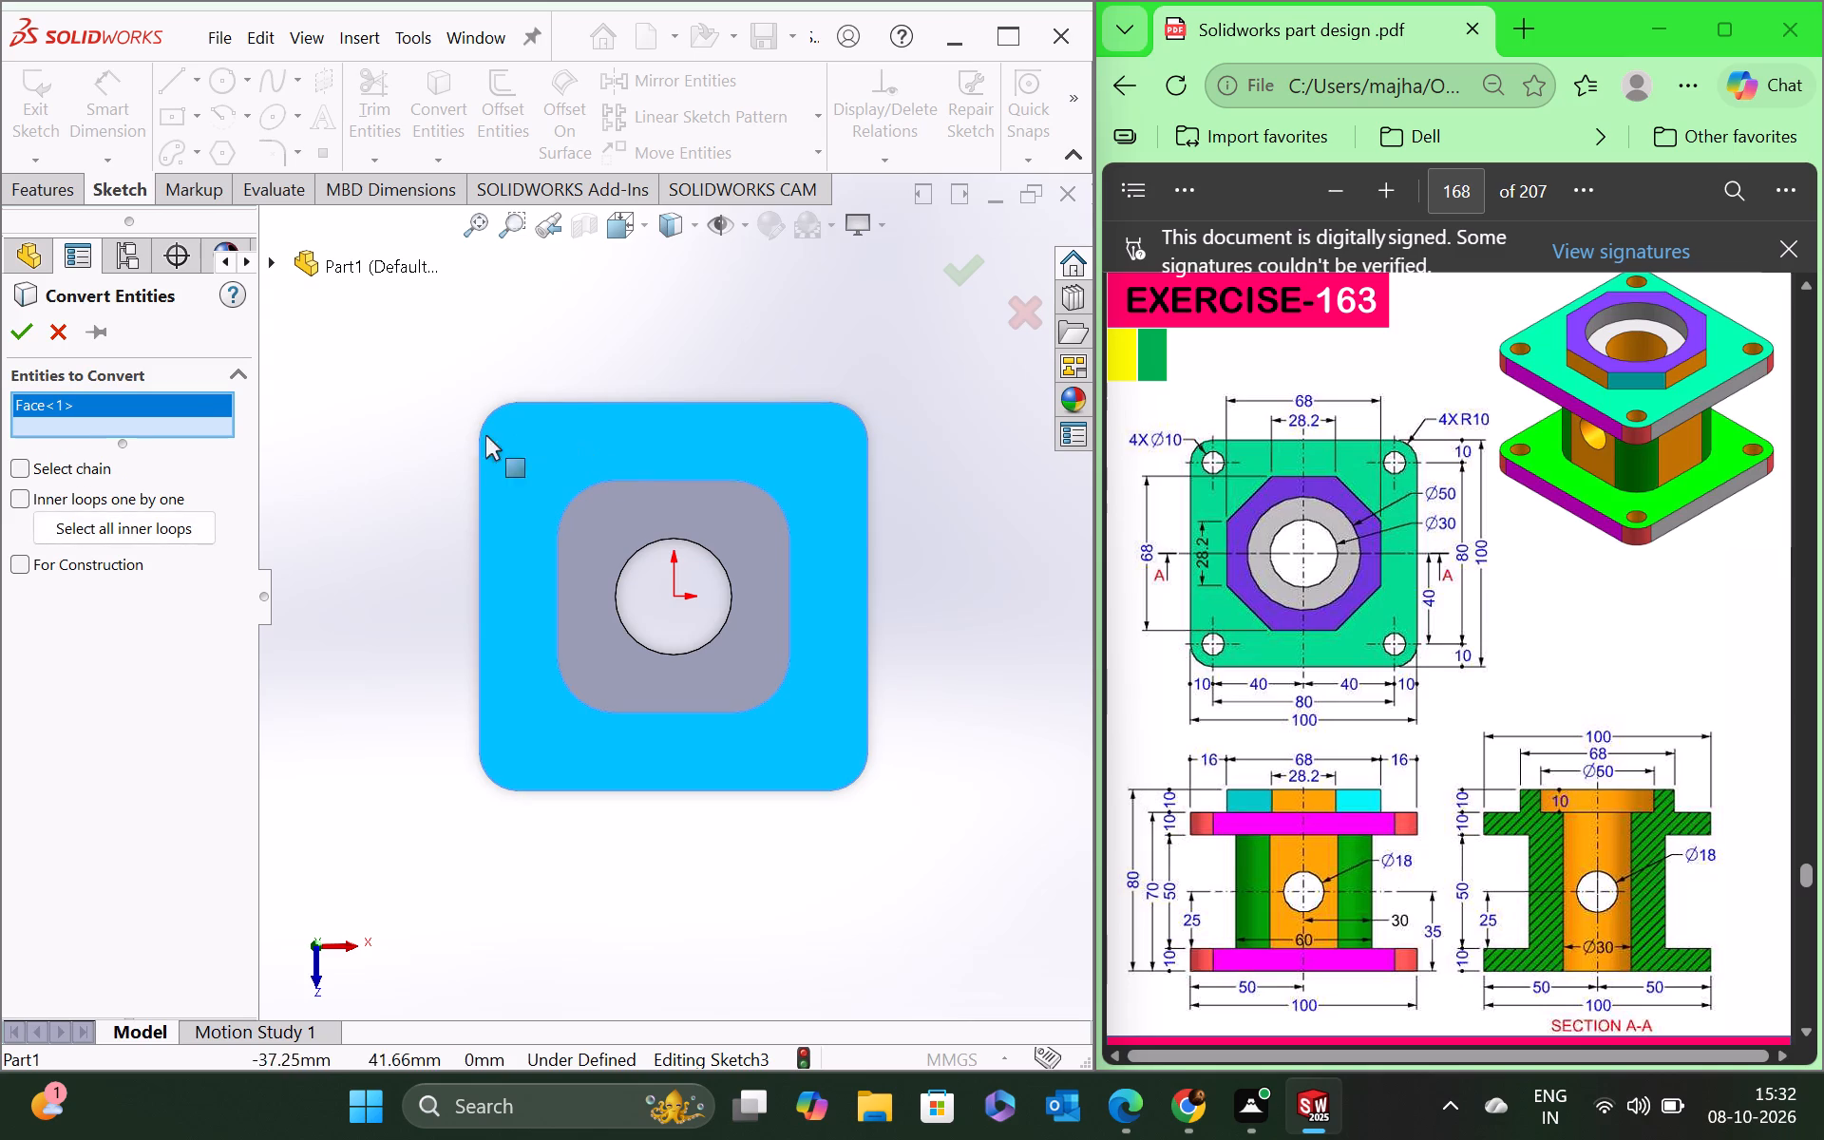
click(24, 332)
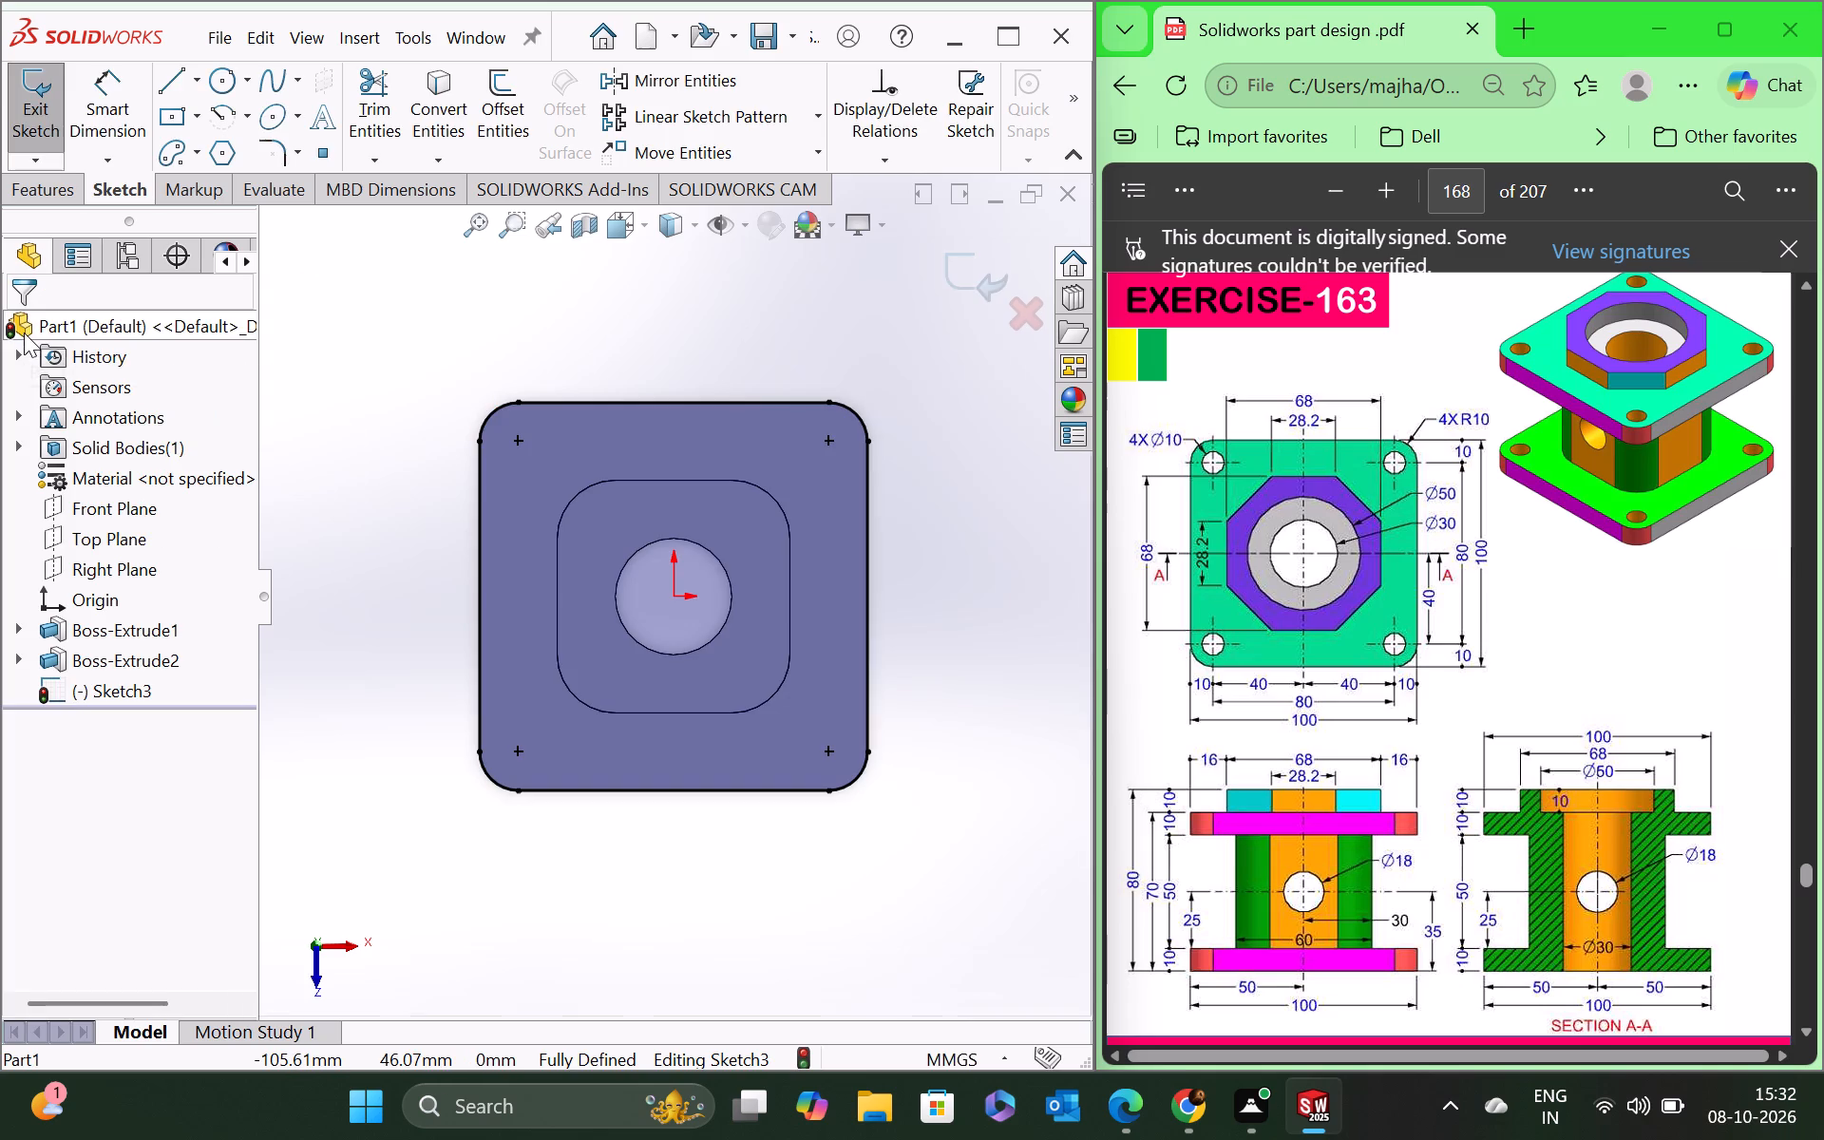
Convert the column's central 30 mm hole edge into a circle in the same sketch.
scroll(649, 530, down, 4)
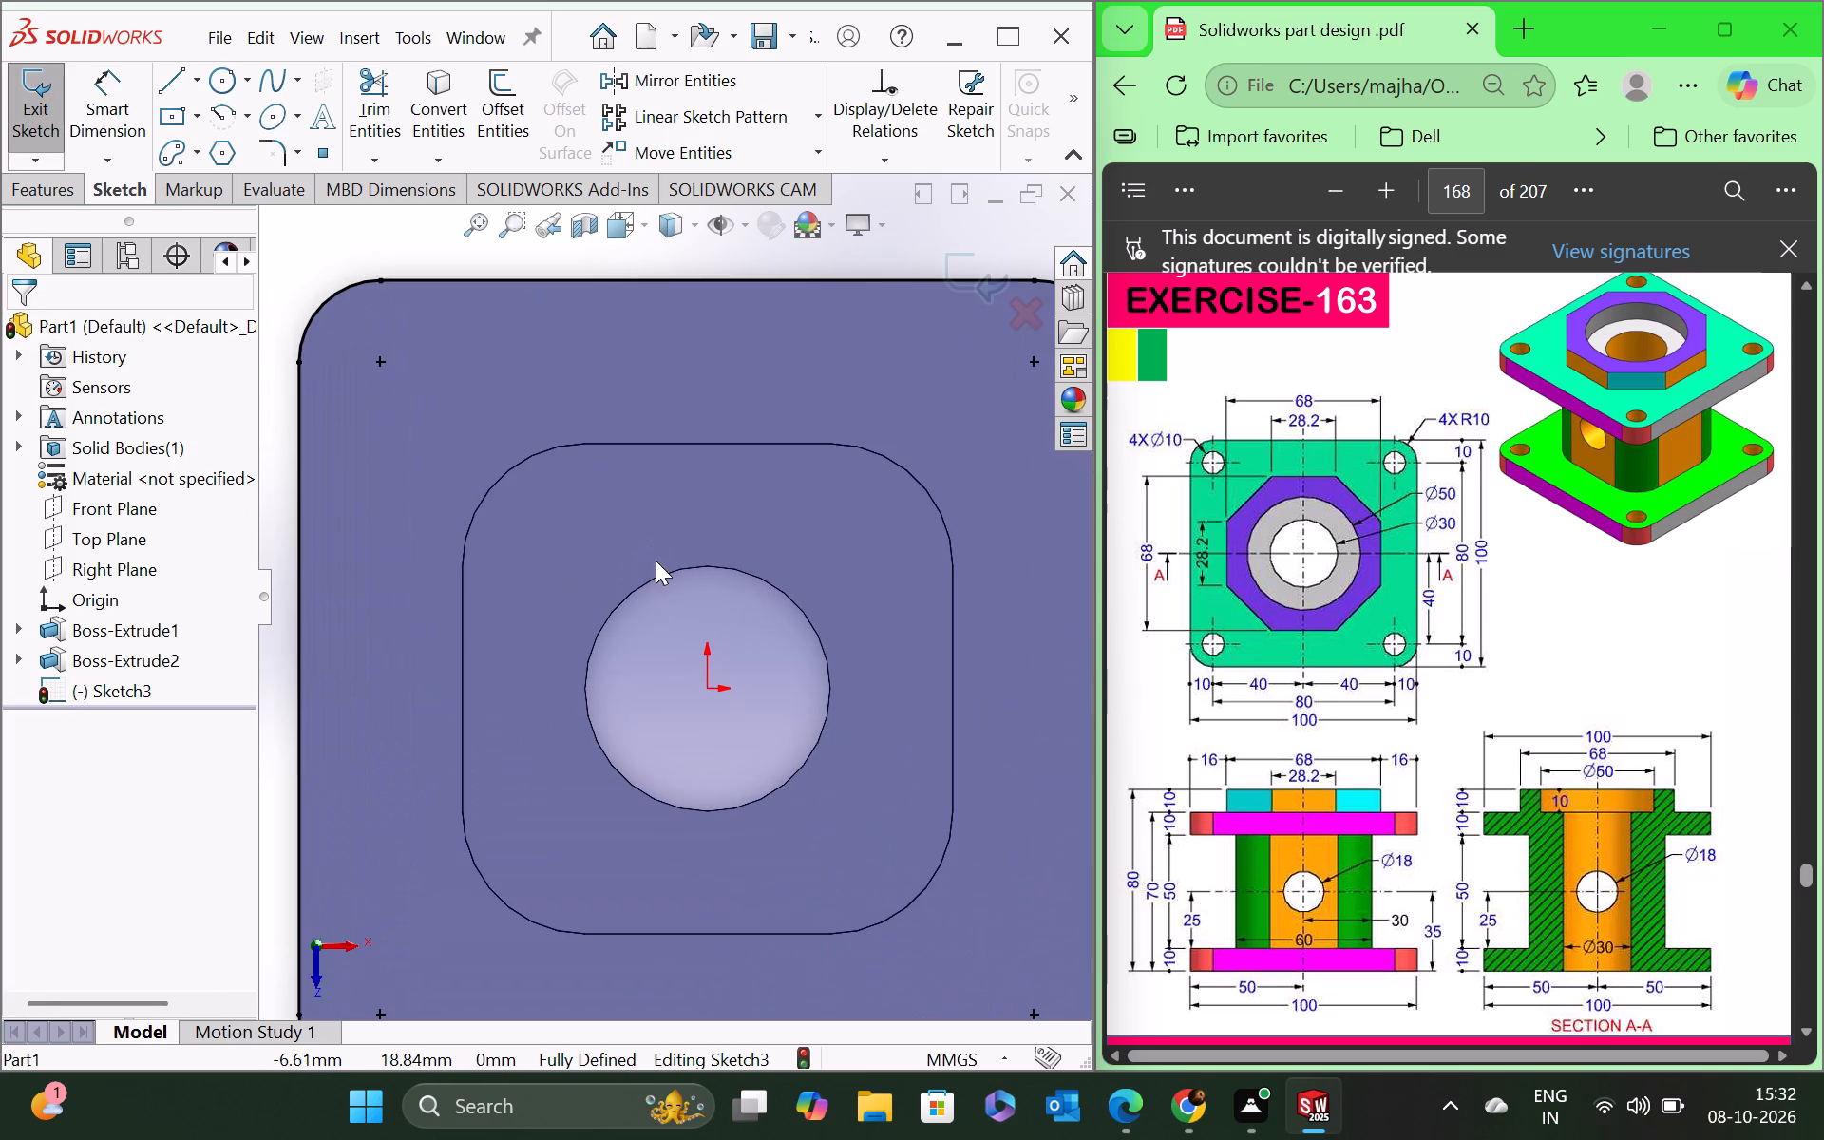
click(655, 579)
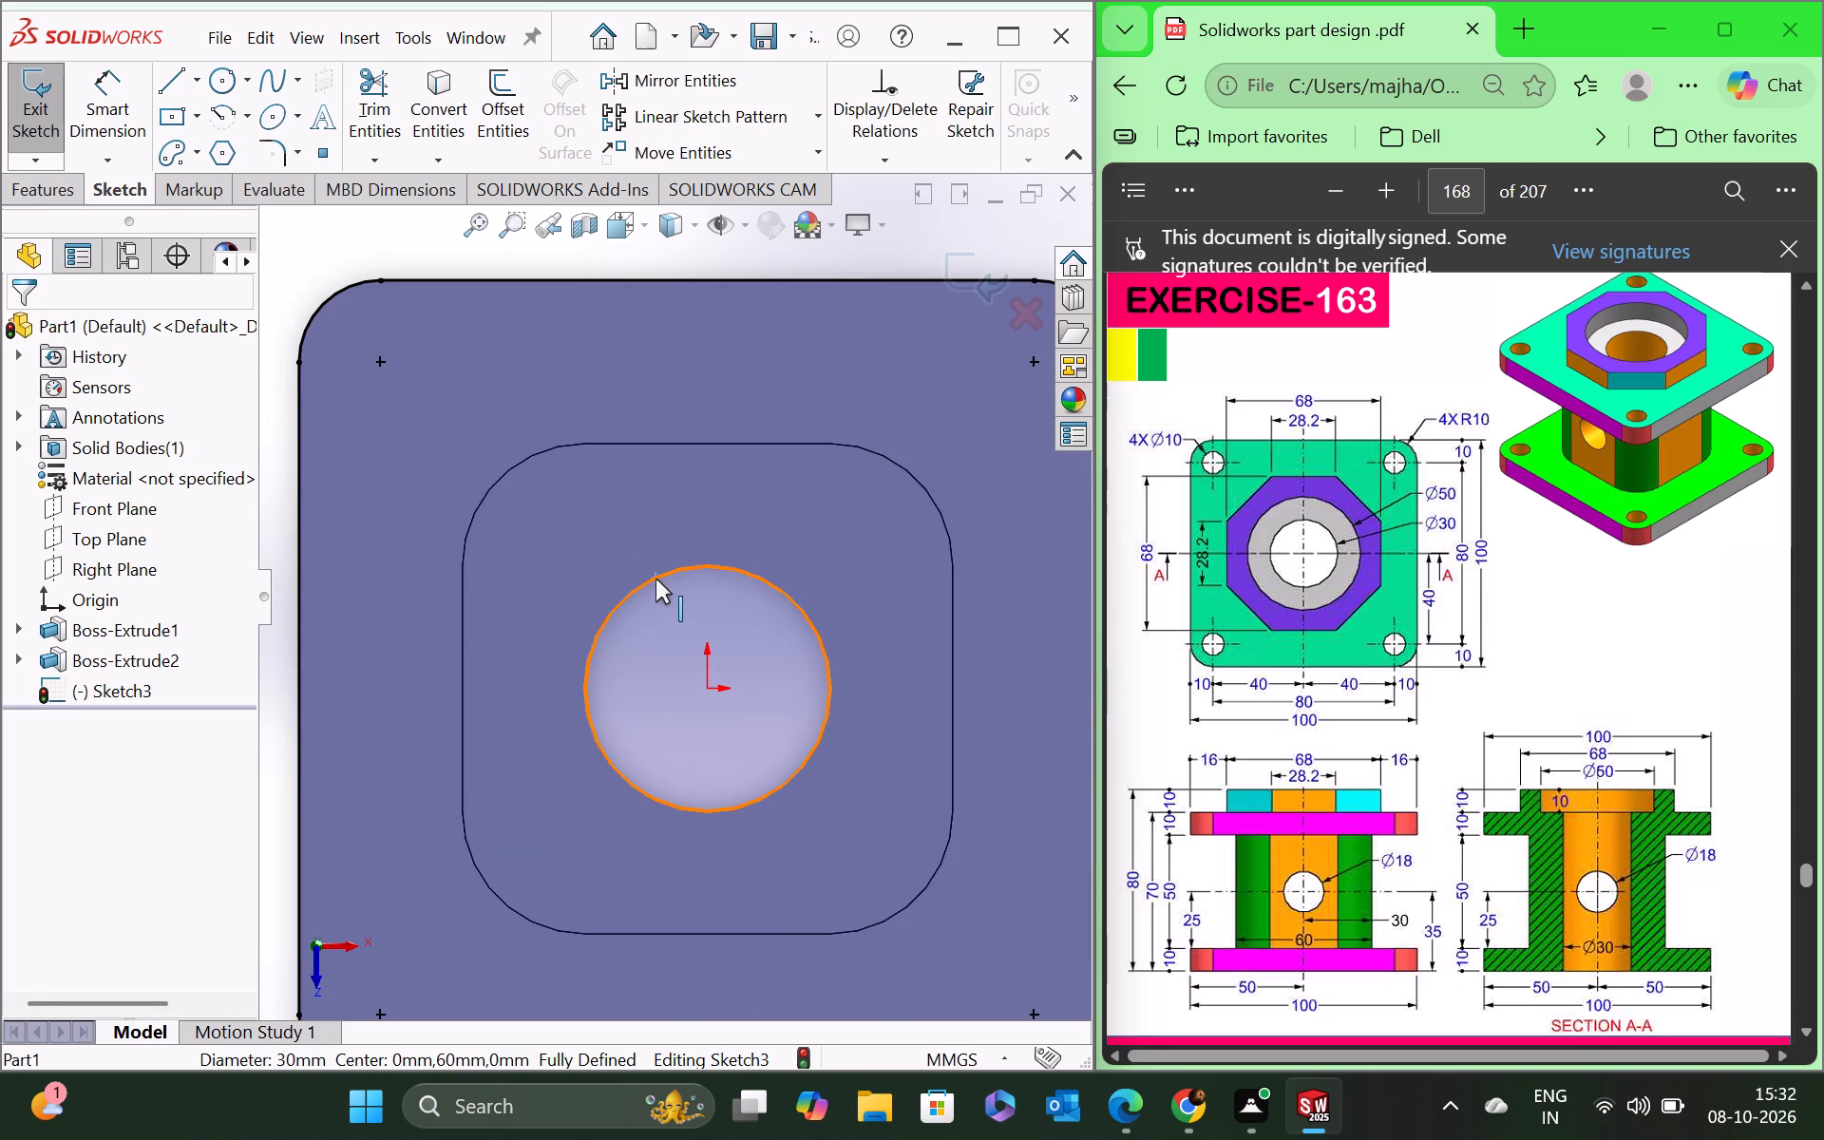
click(442, 114)
Extrude the converted flange outline with its central hole as a 10 mm blind boss merged with the column.
scroll(524, 492, up, 2)
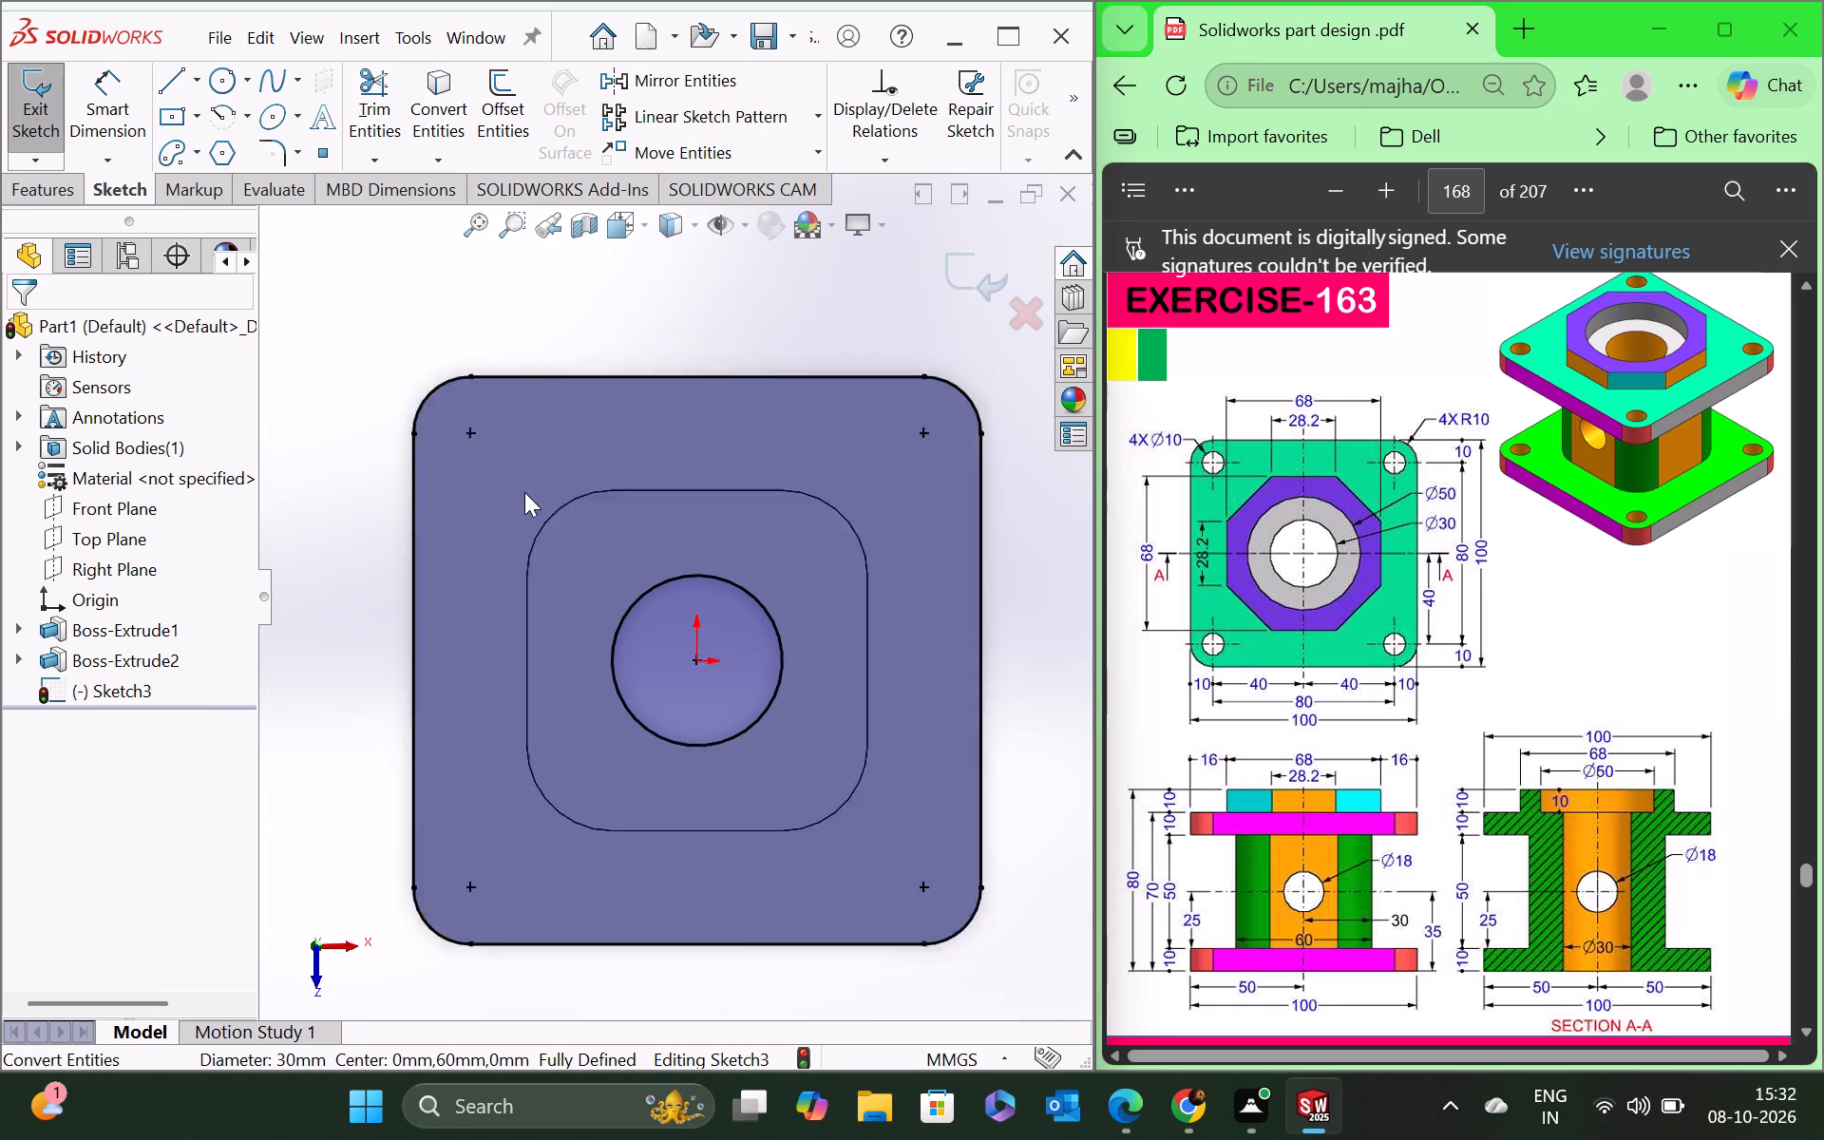
scroll(524, 492, up, 2)
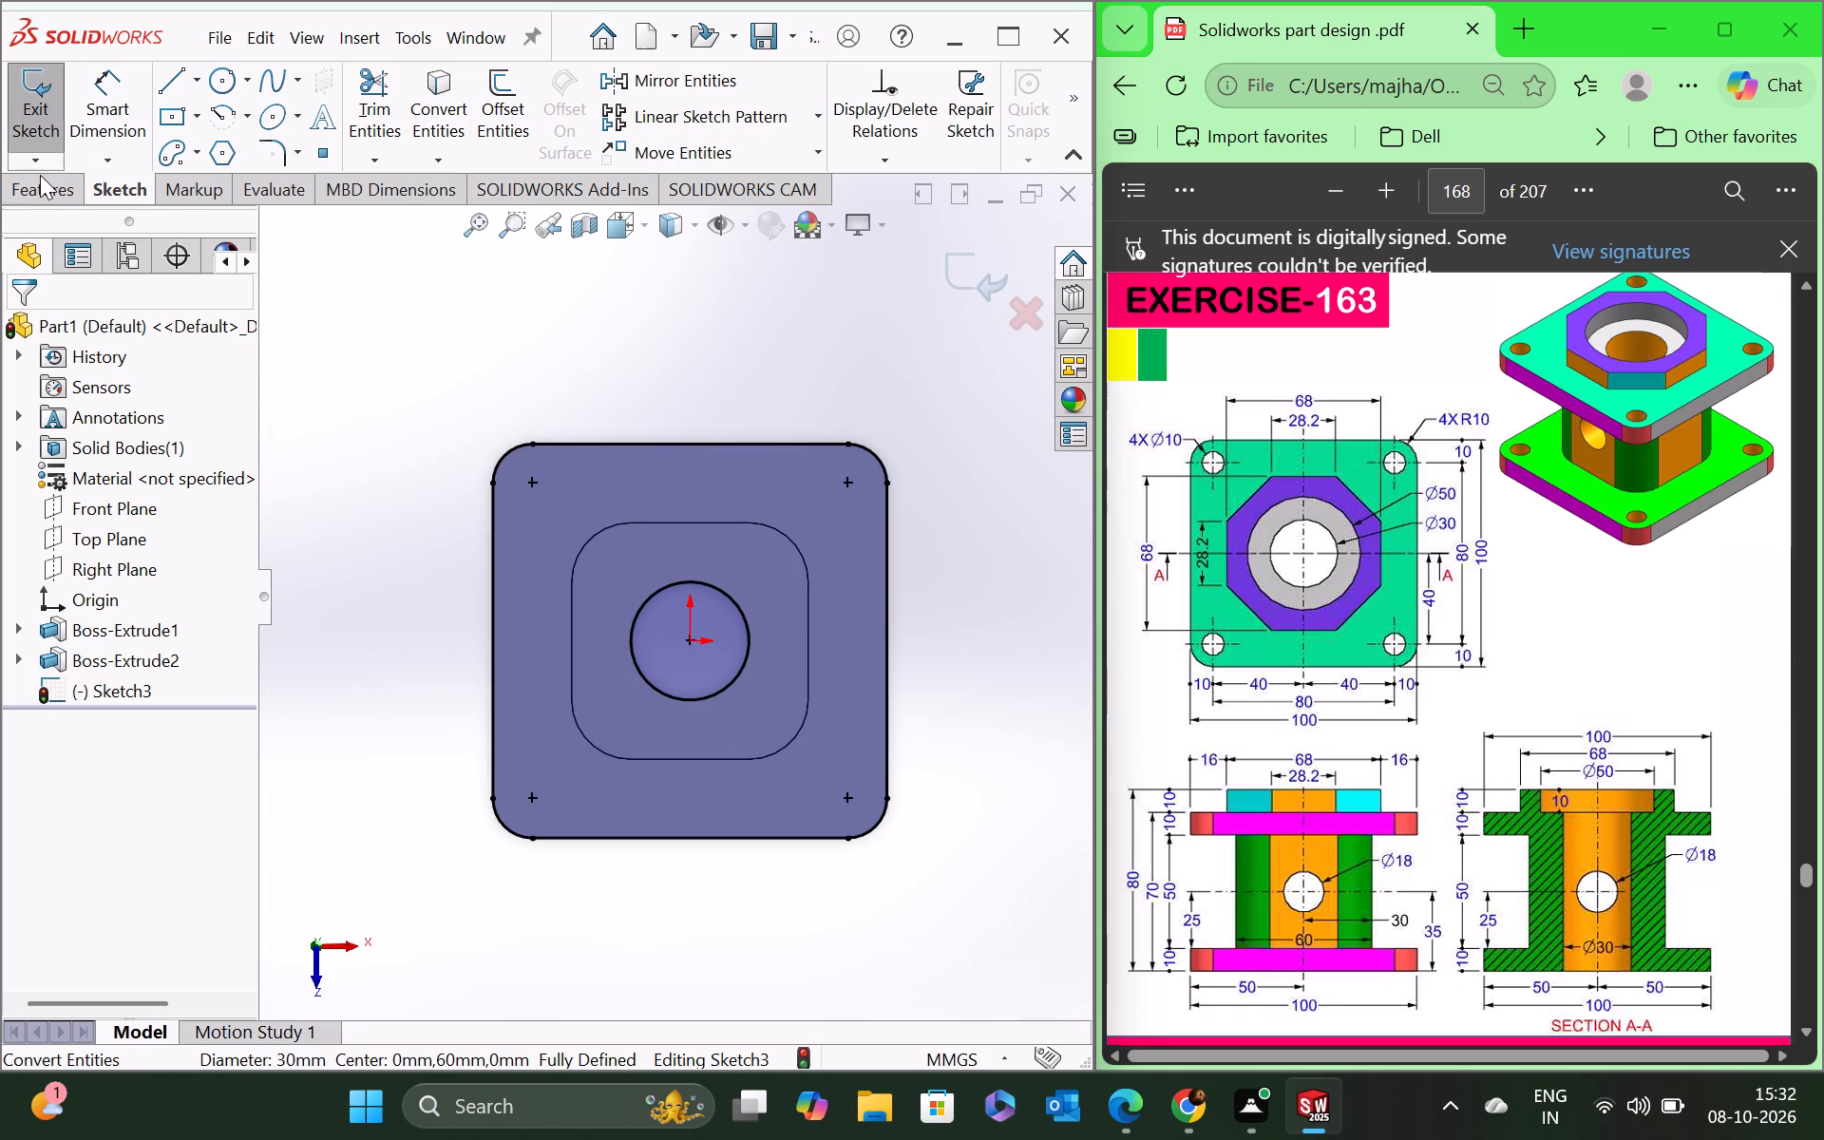
click(44, 181)
click(41, 123)
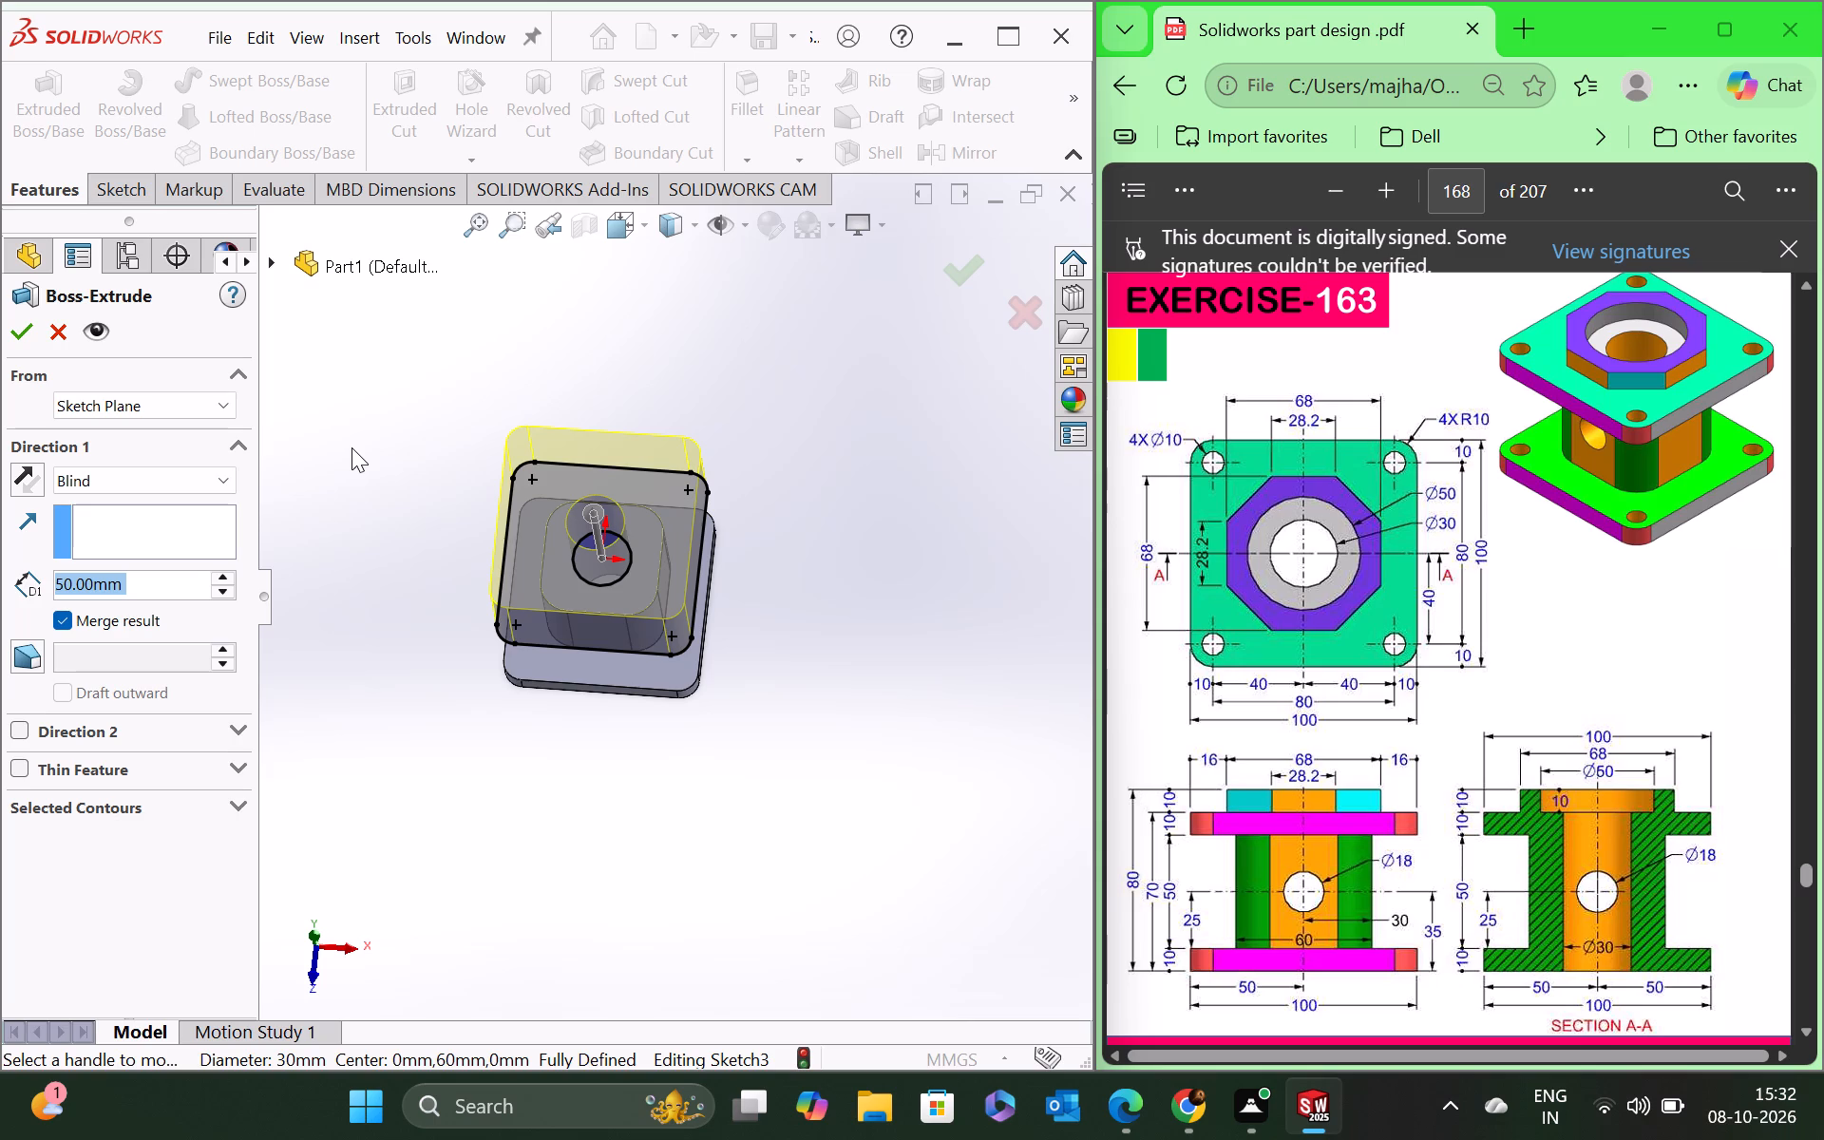
text(10)
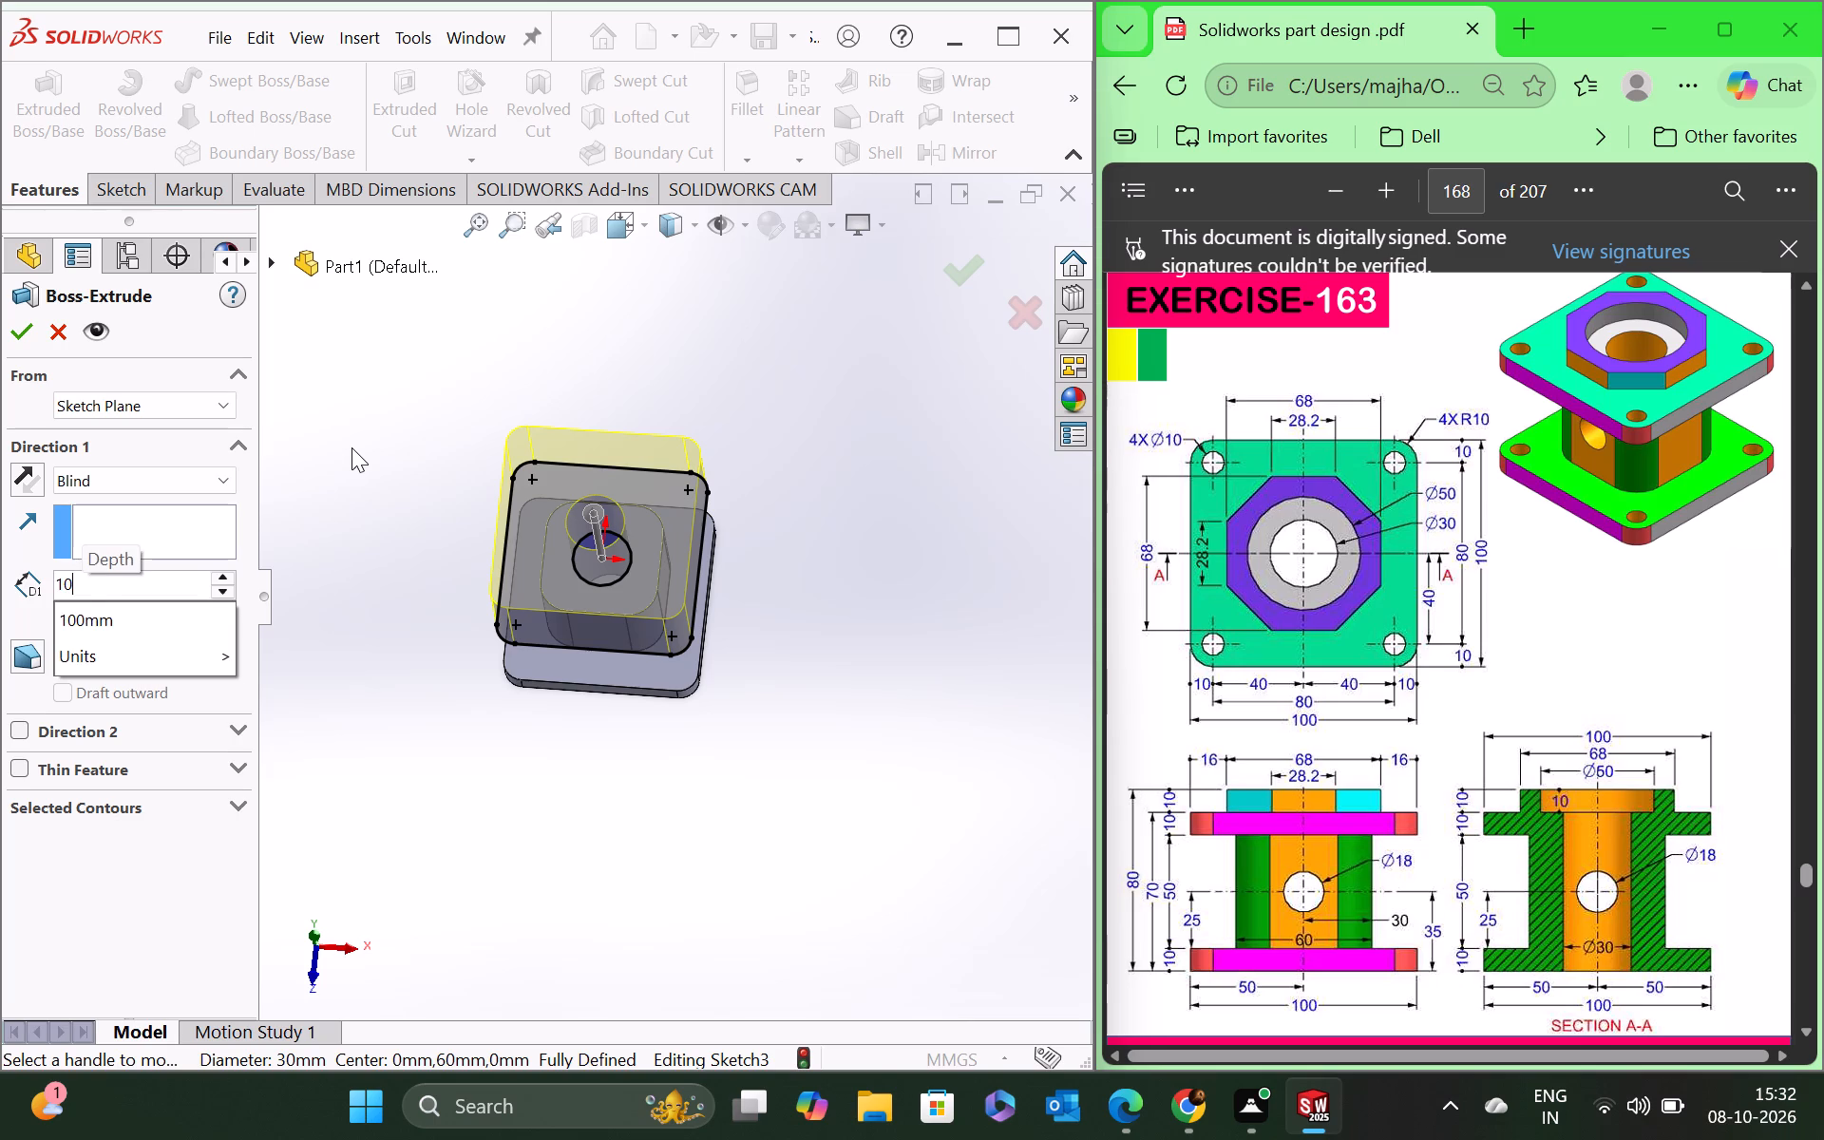
key(Return)
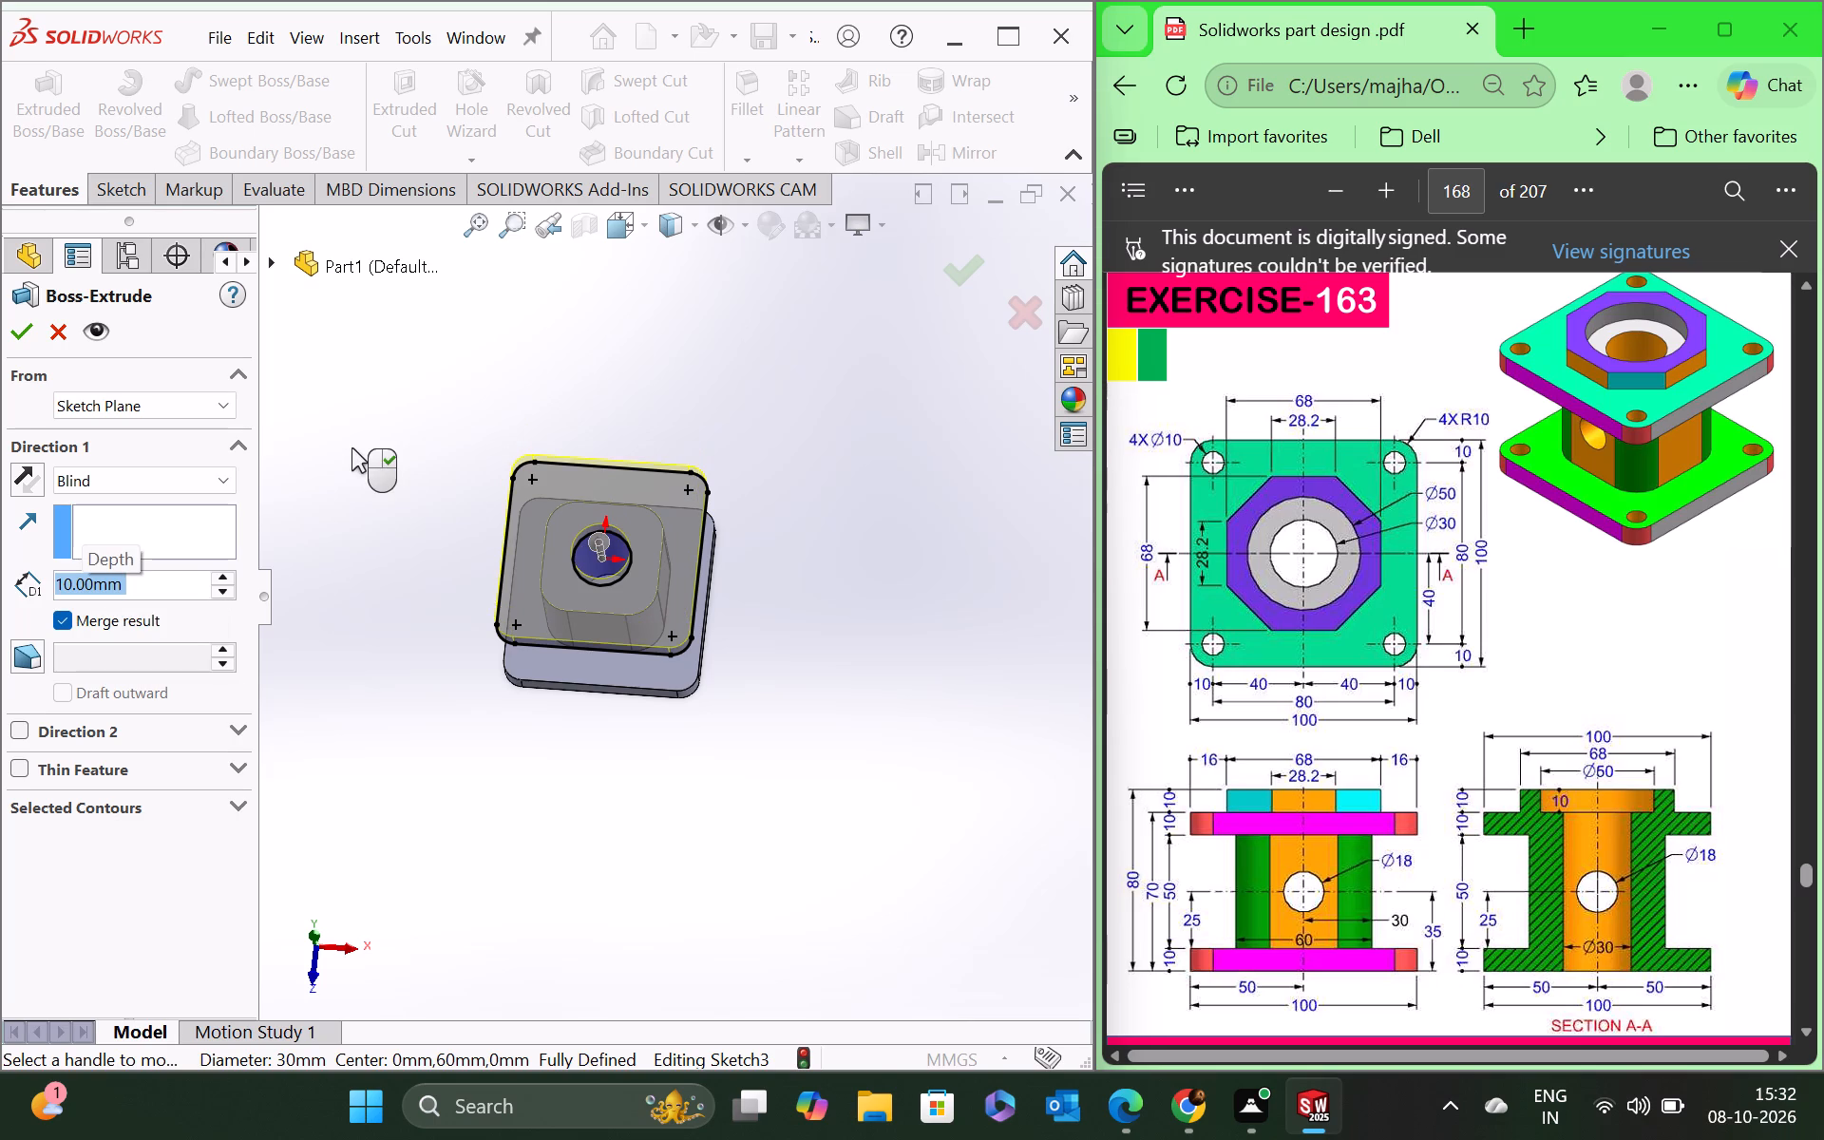
click(17, 321)
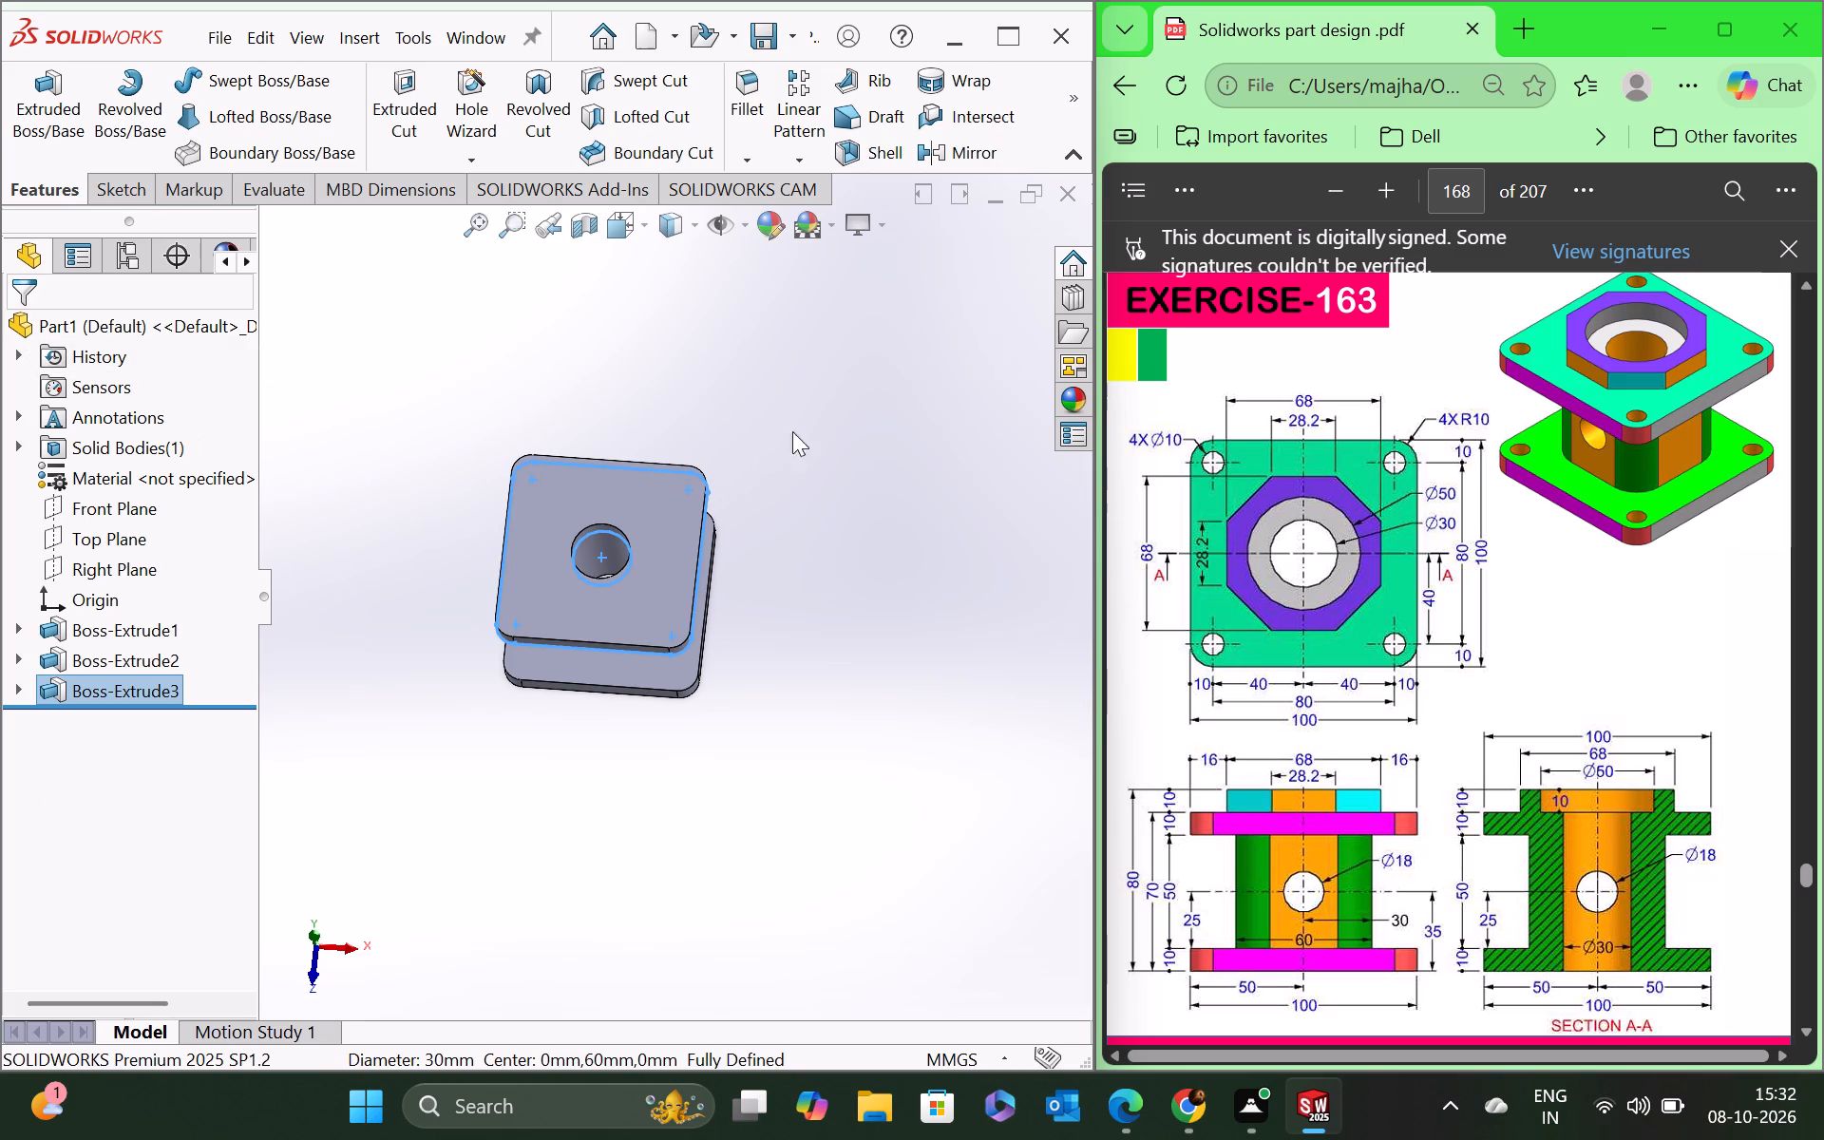
Start a new sketch on the top face of the upper flange.
middle_drag(890, 427, 893, 493)
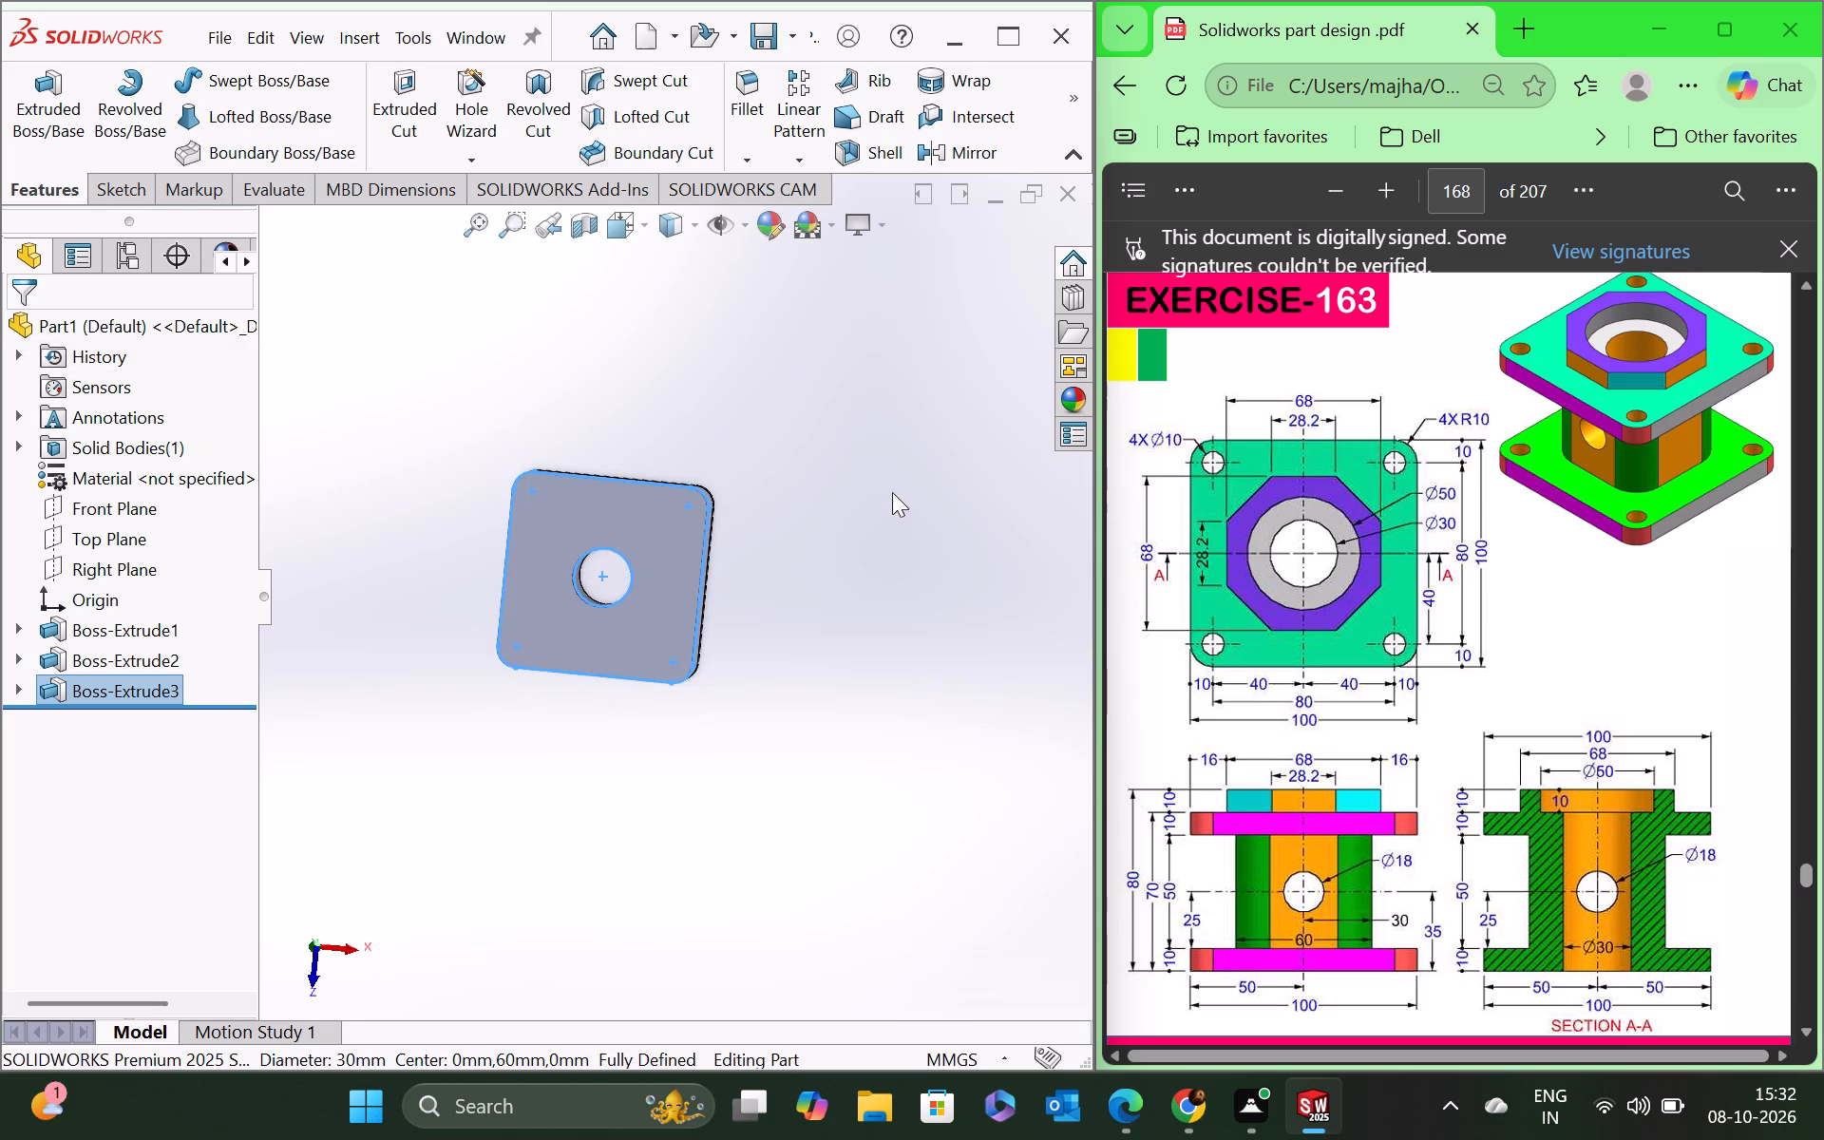
right_click(649, 529)
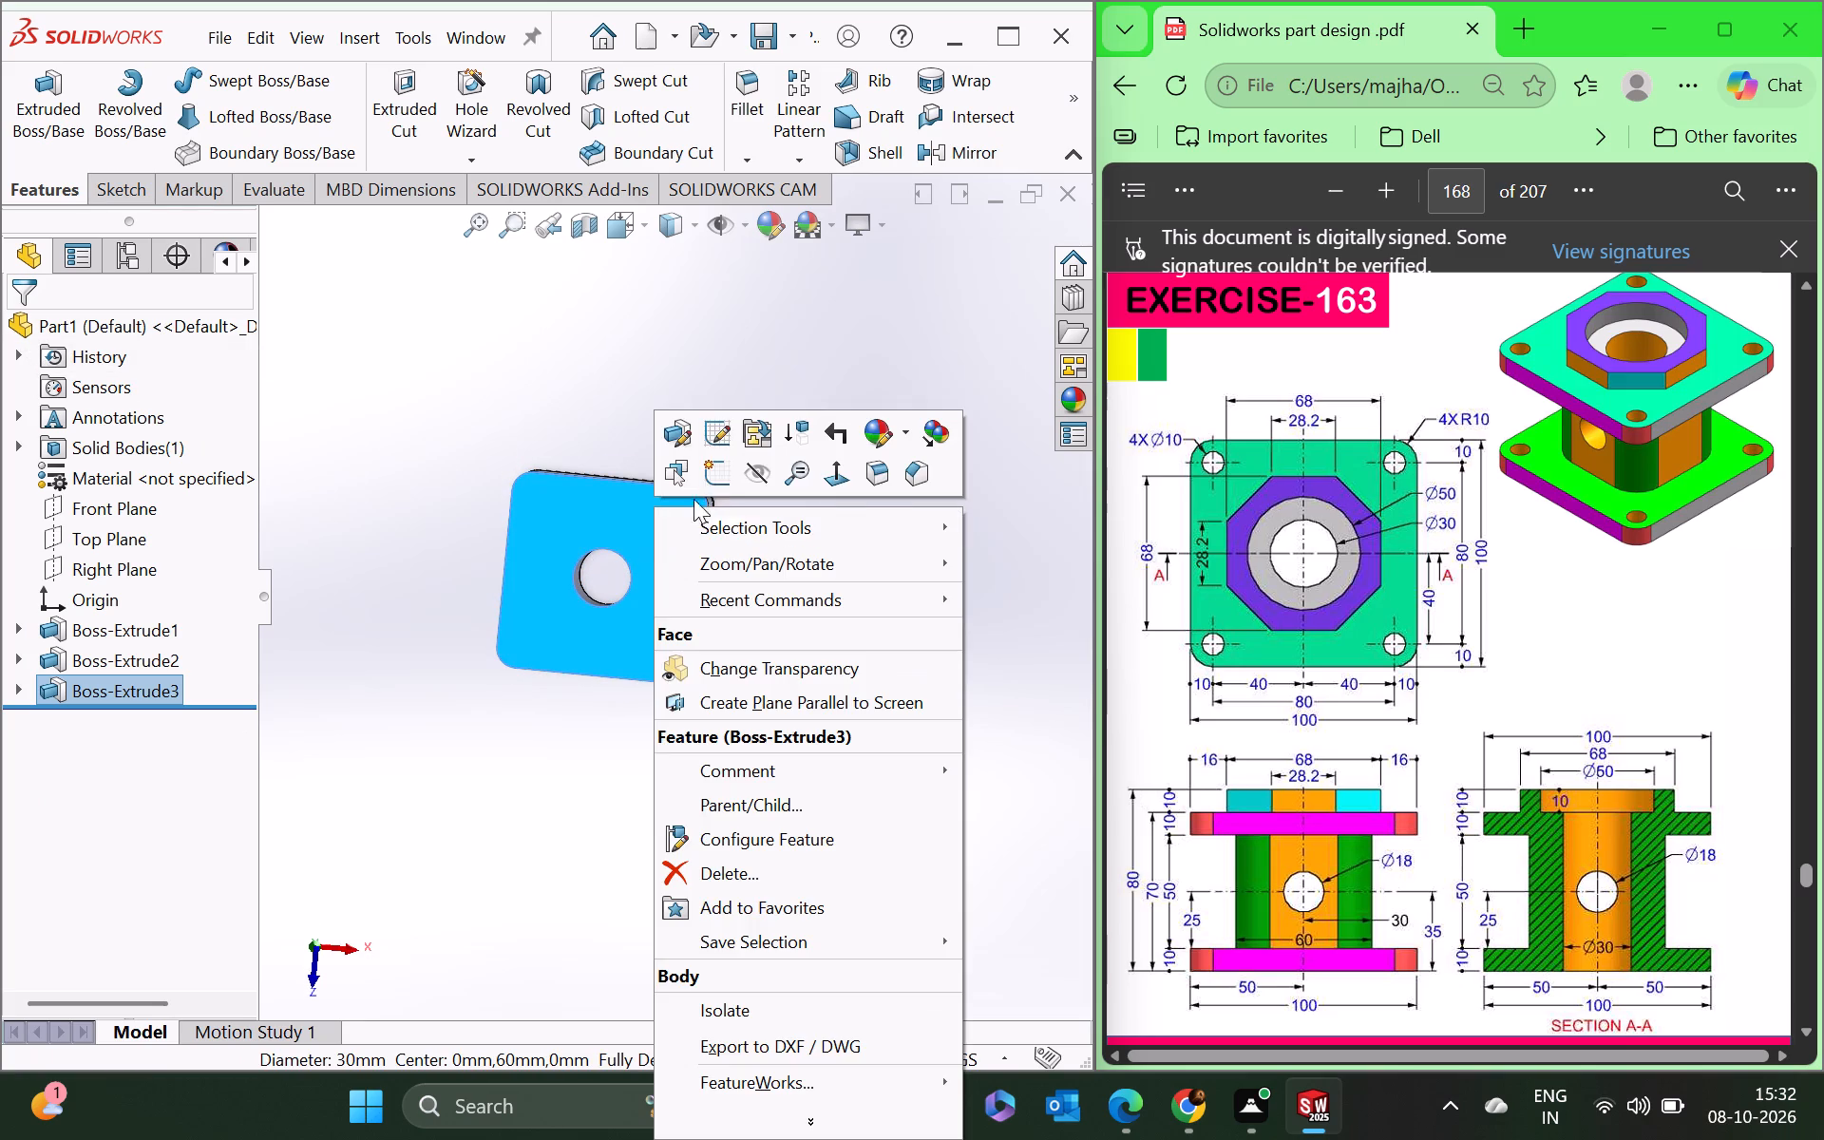
click(721, 470)
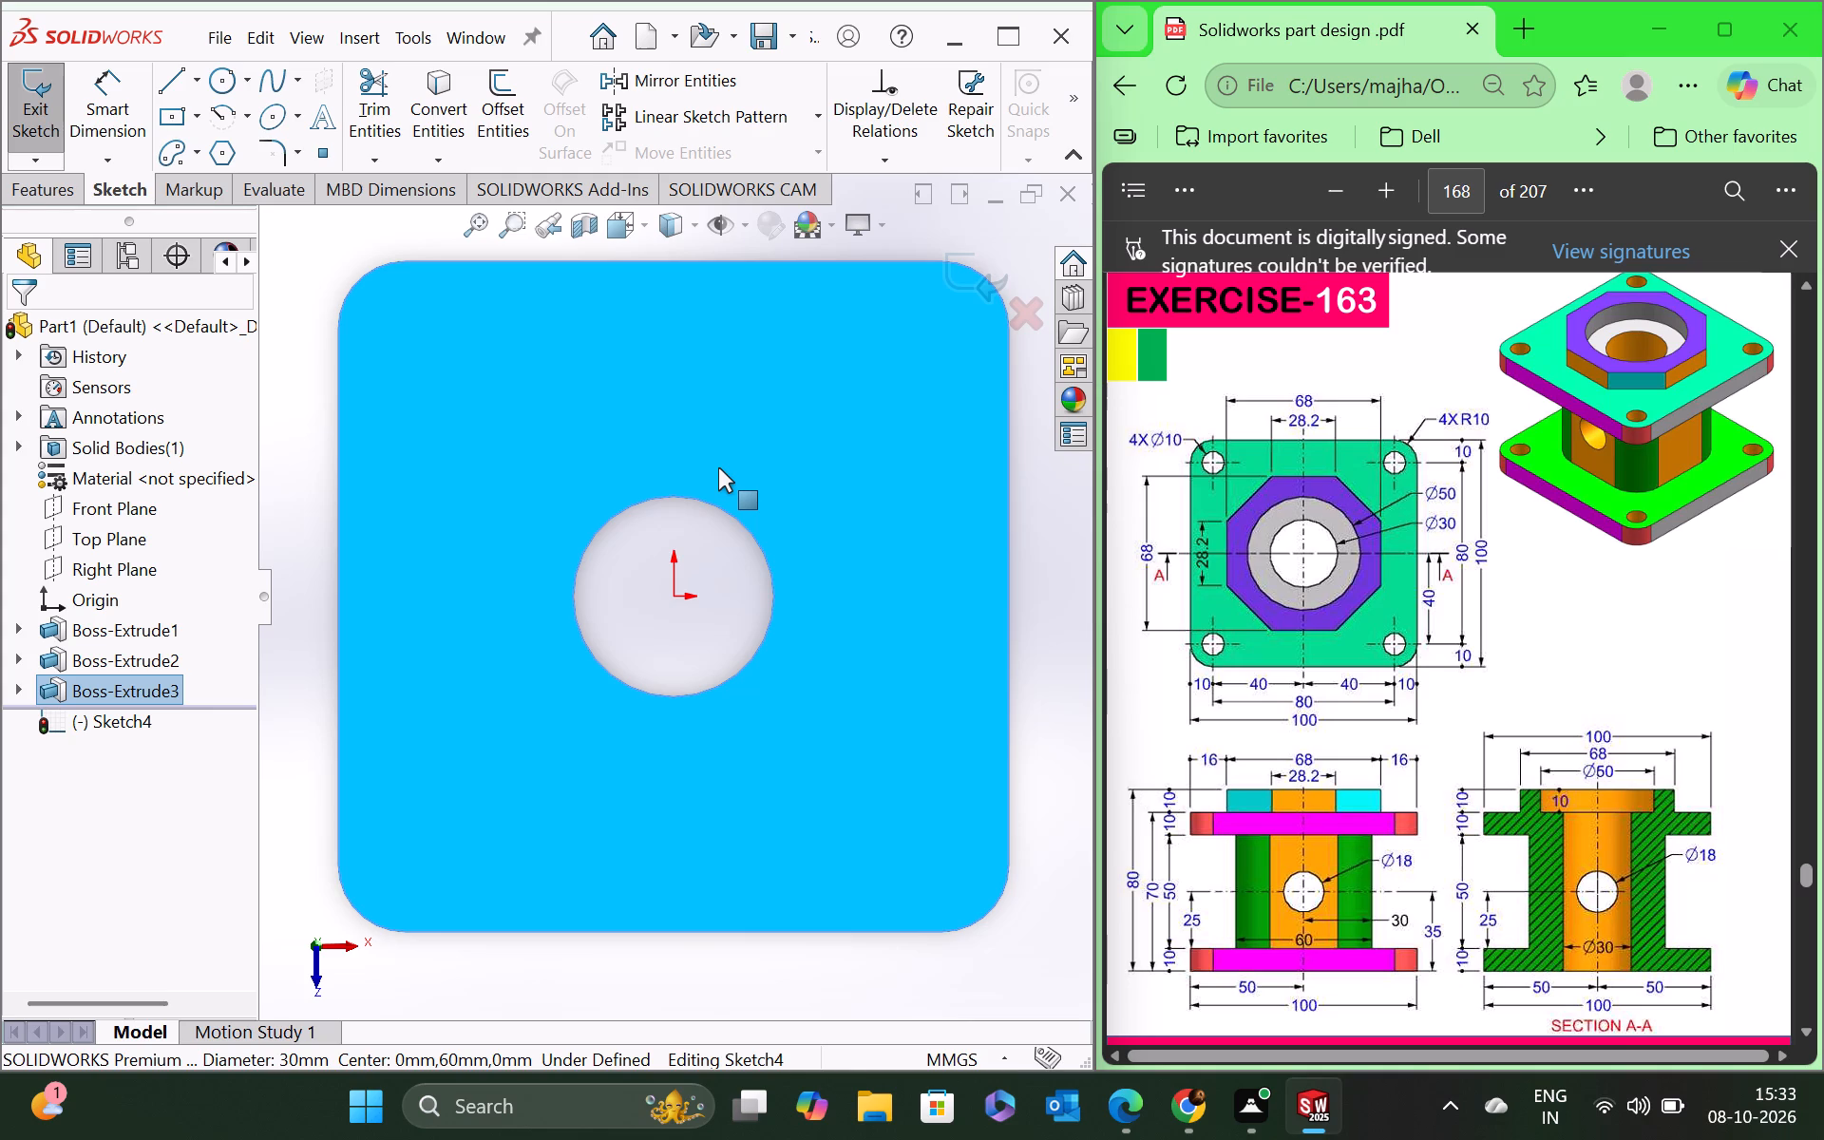
Sketch an 8-sided polygon centred on the origin, with an inscribed circle about 56 mm in diameter.
click(227, 142)
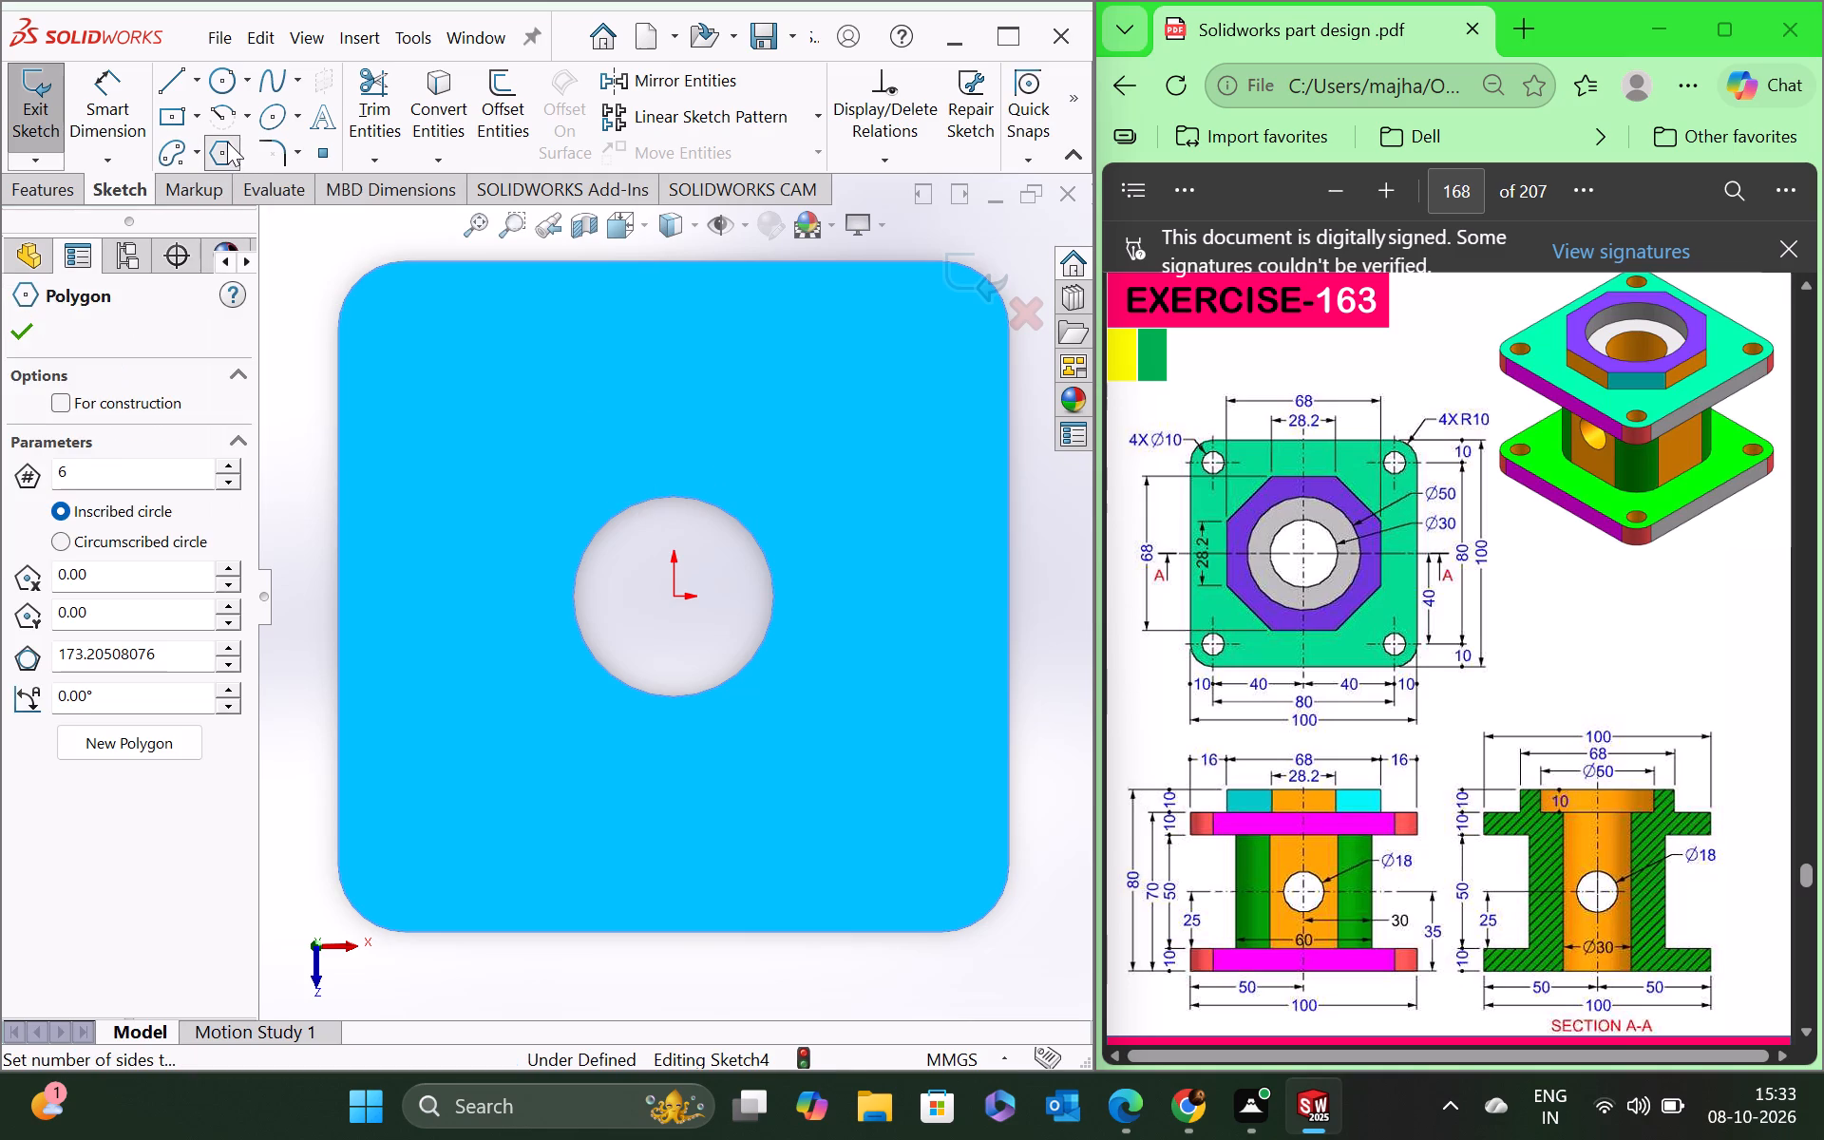
click(166, 460)
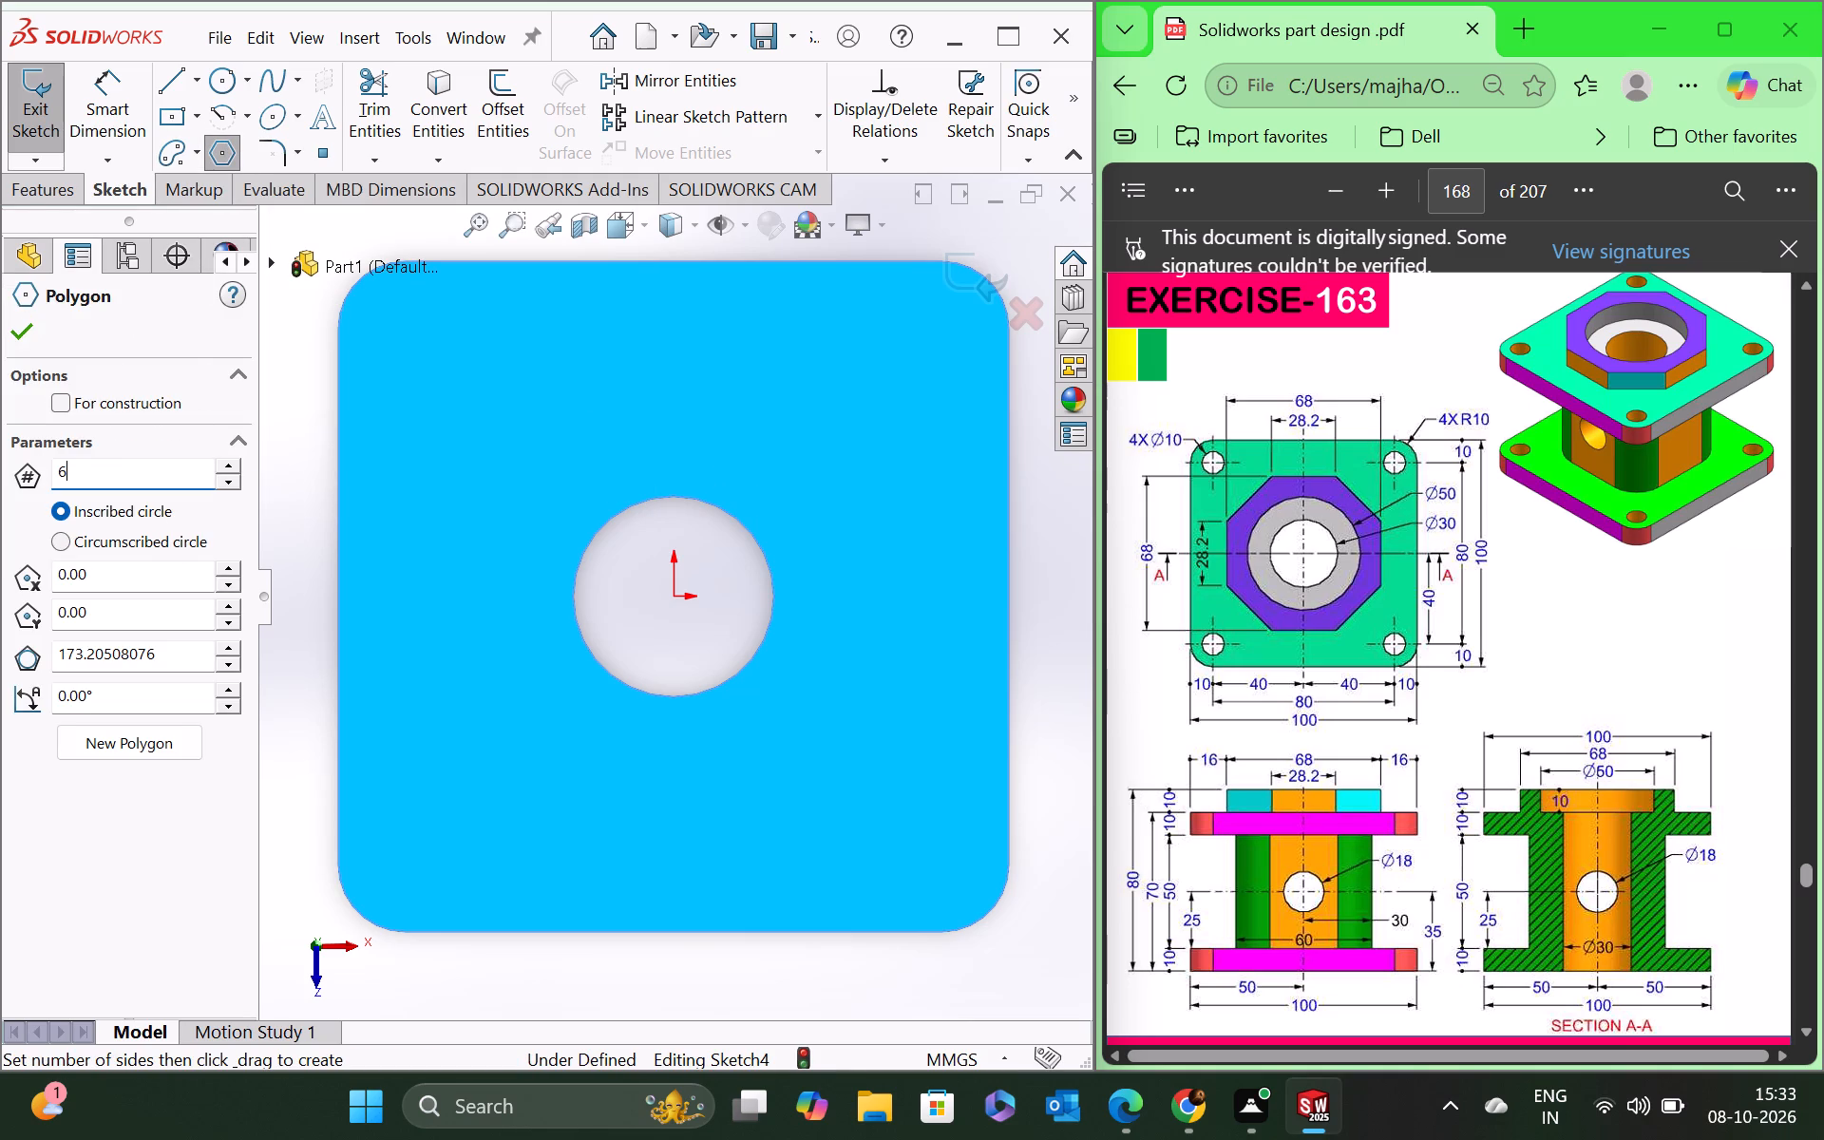
key(8)
key(BackSpace)
key(BackSpace)
key(8)
key(Return)
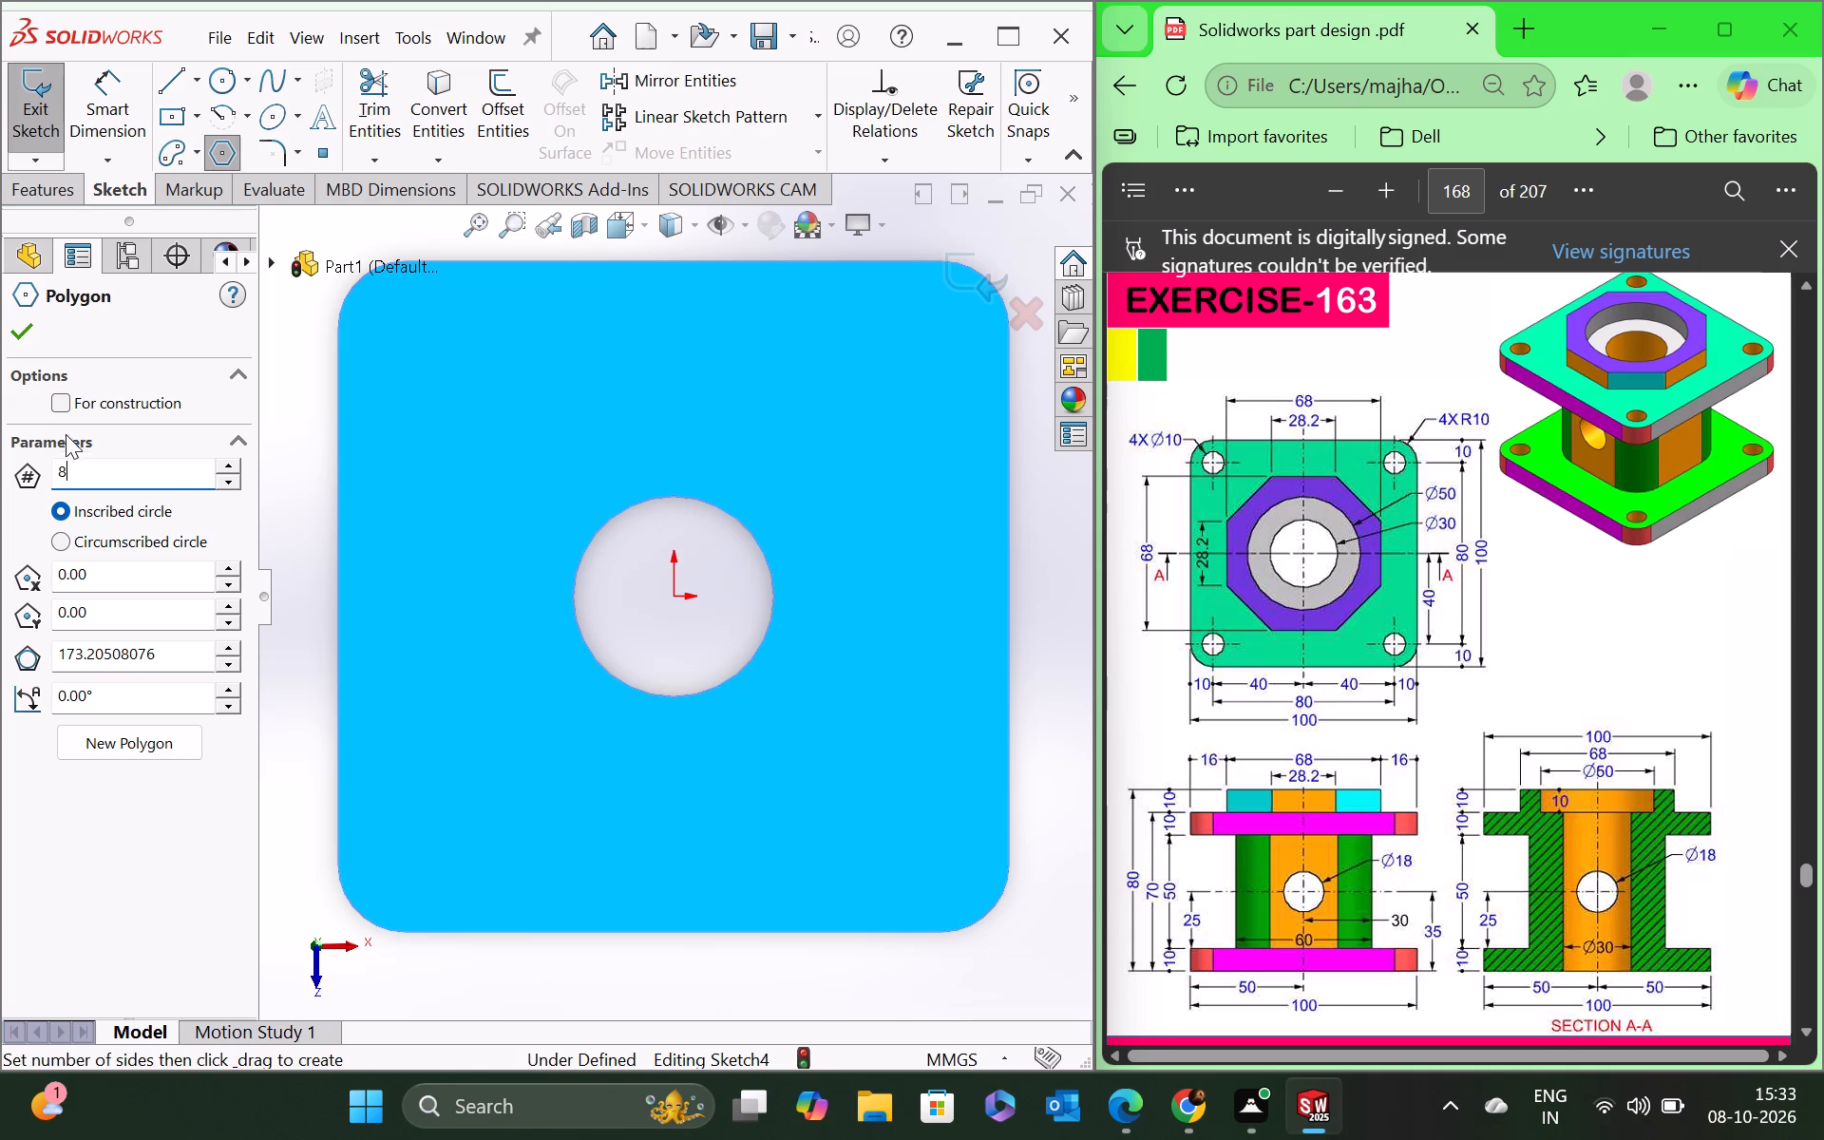
click(674, 598)
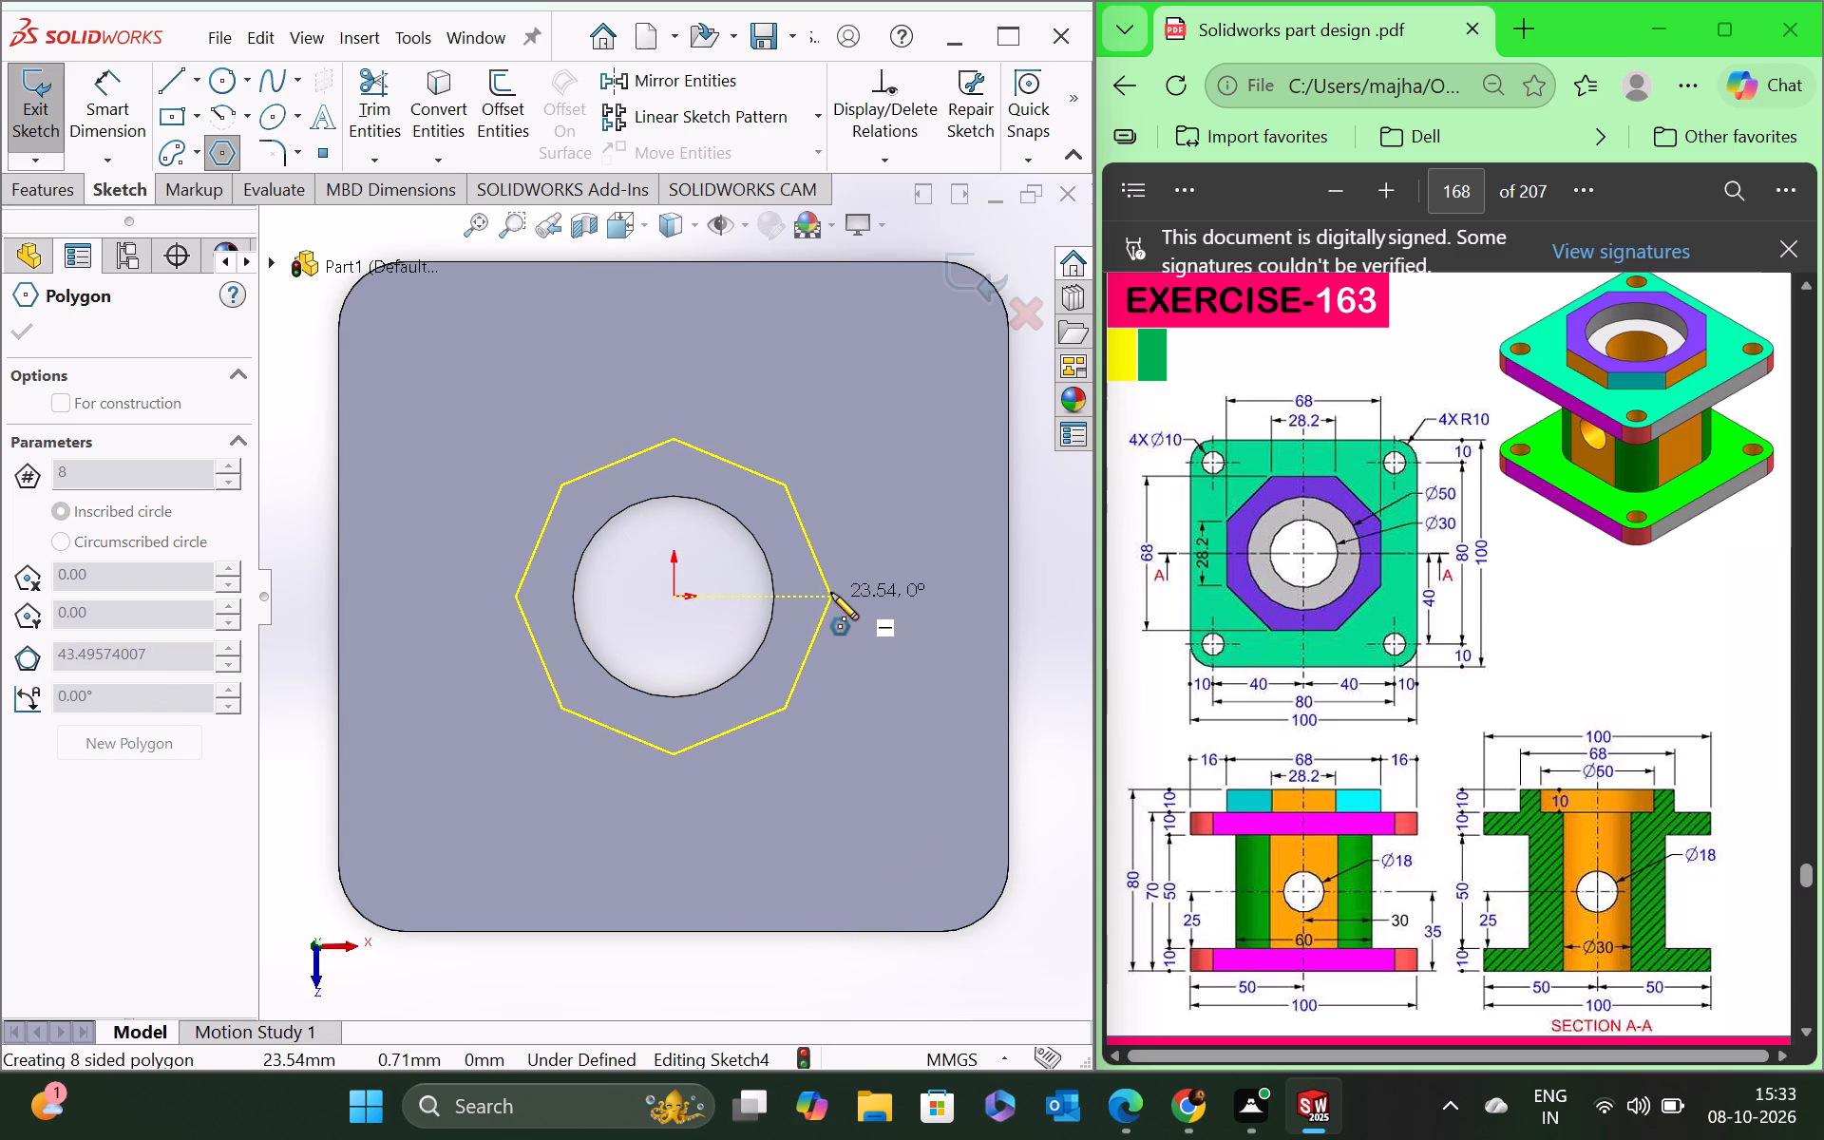
click(861, 674)
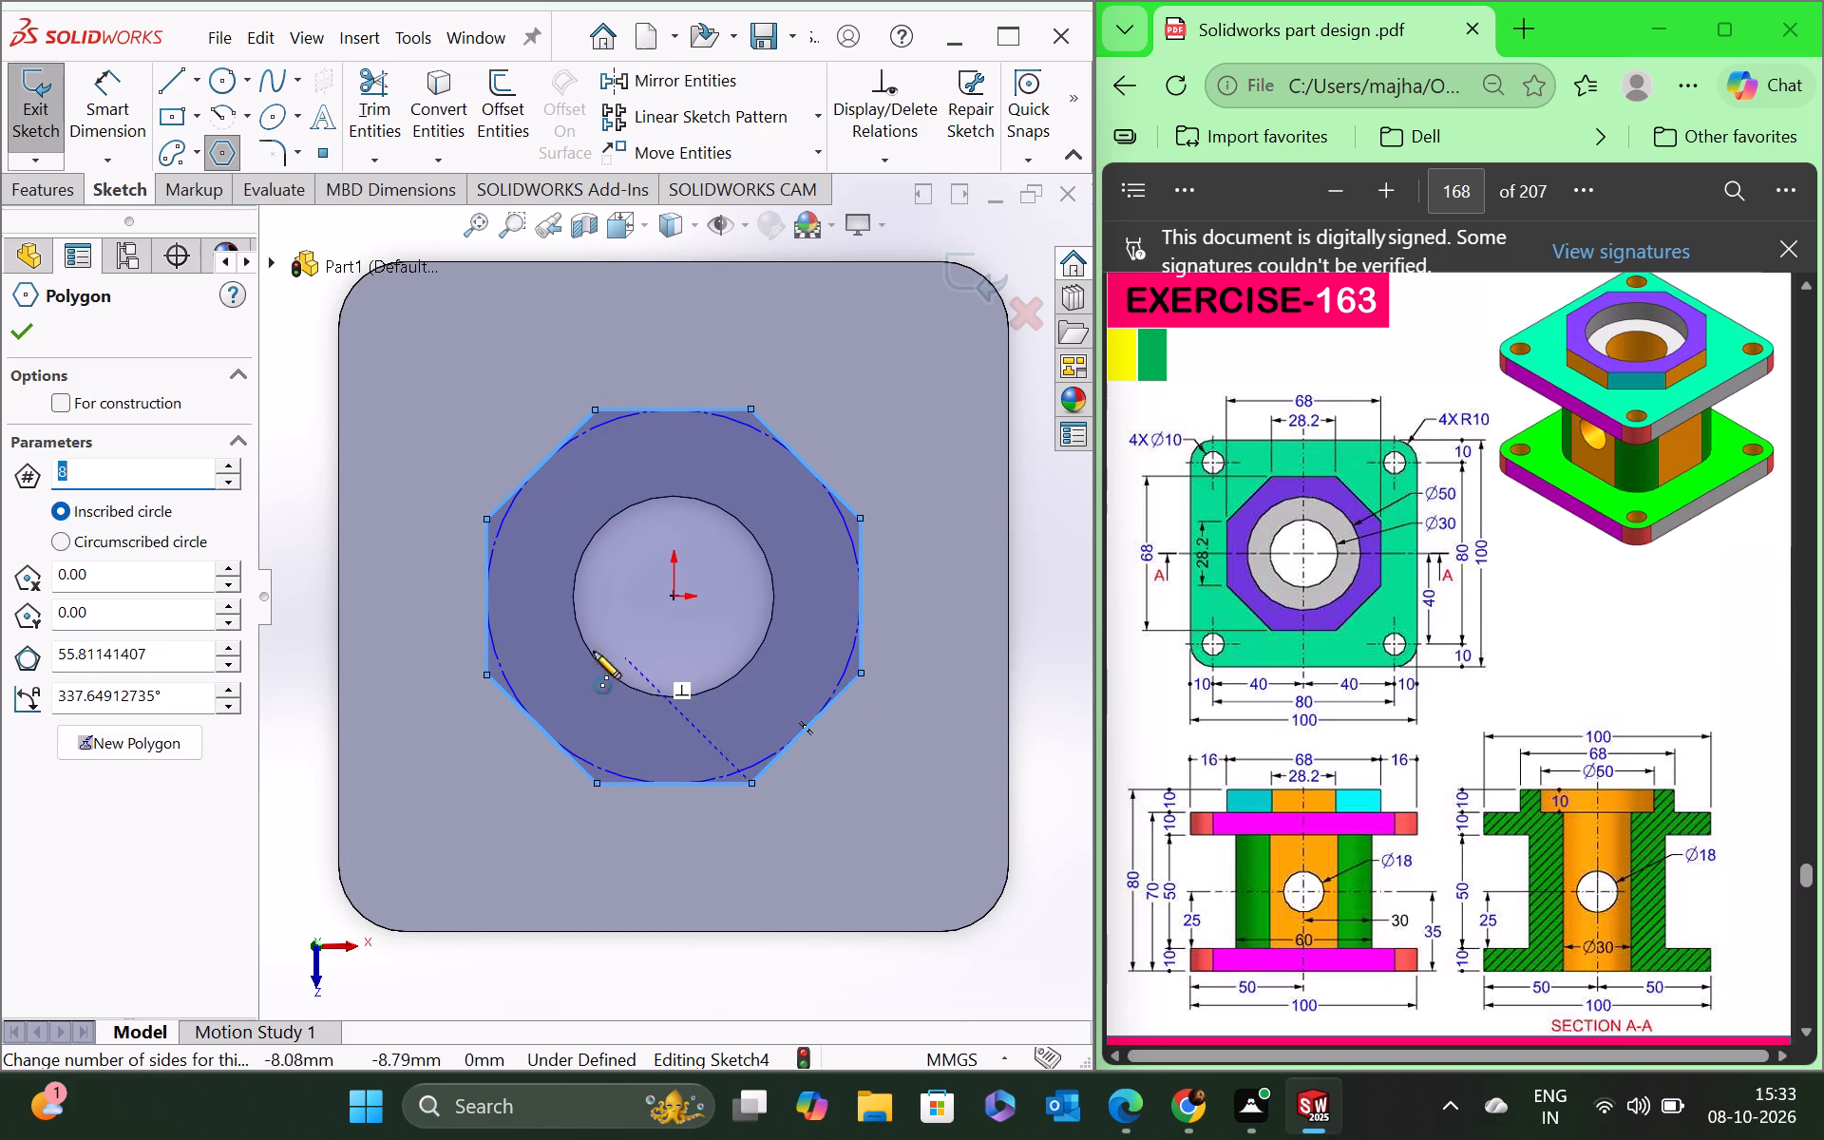
click(16, 330)
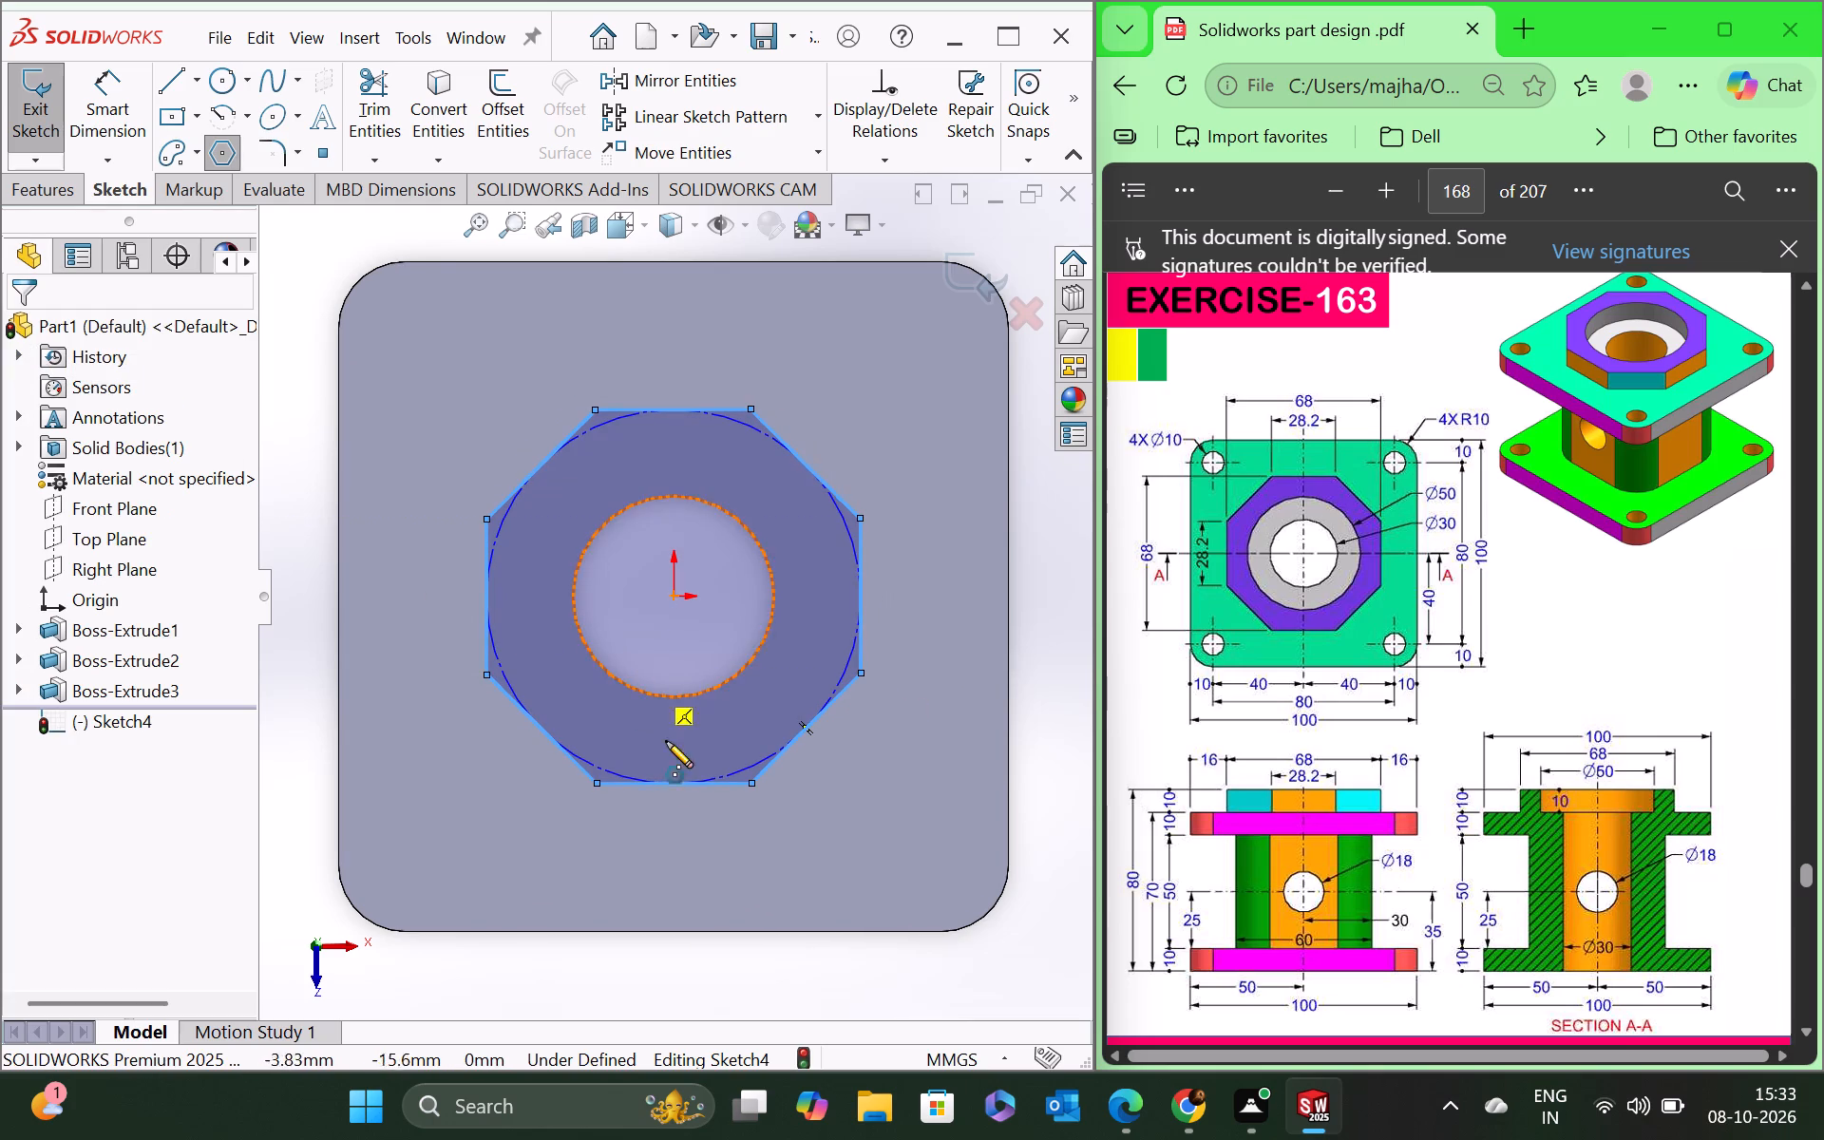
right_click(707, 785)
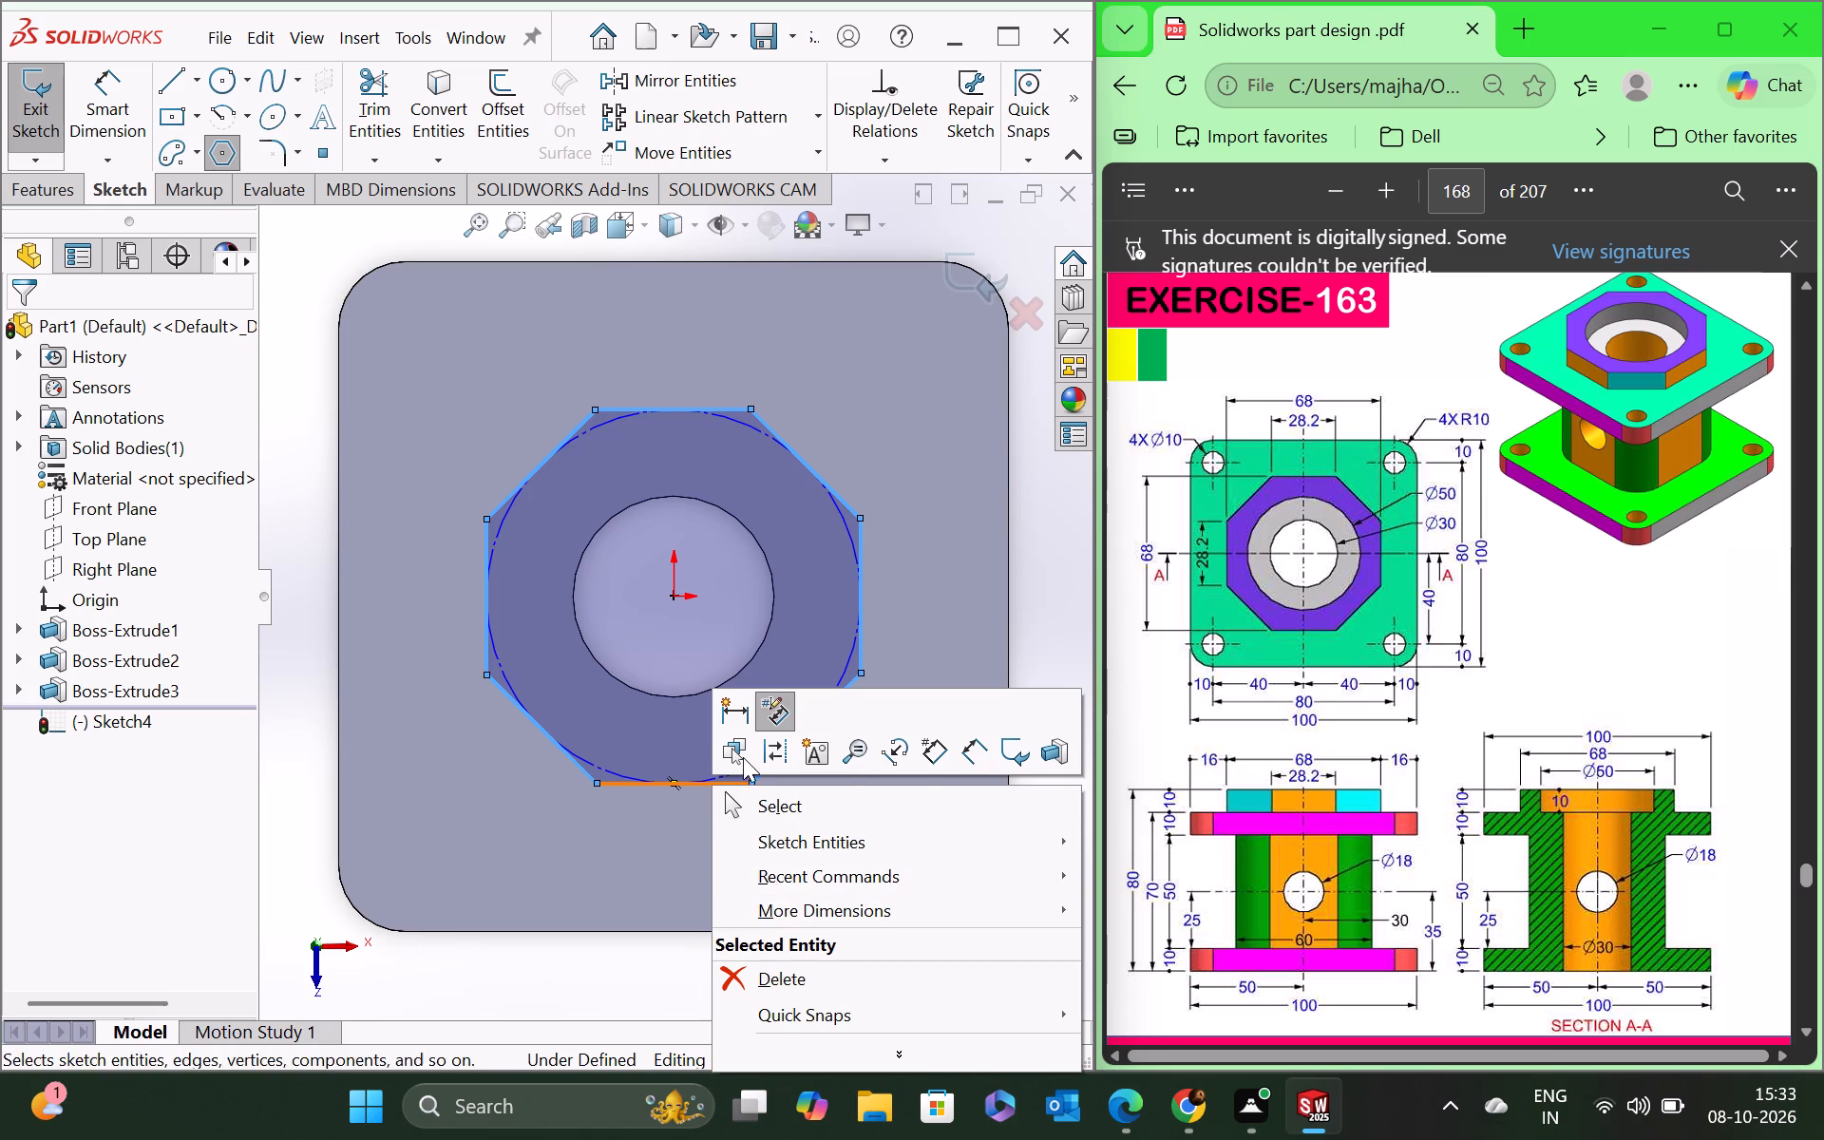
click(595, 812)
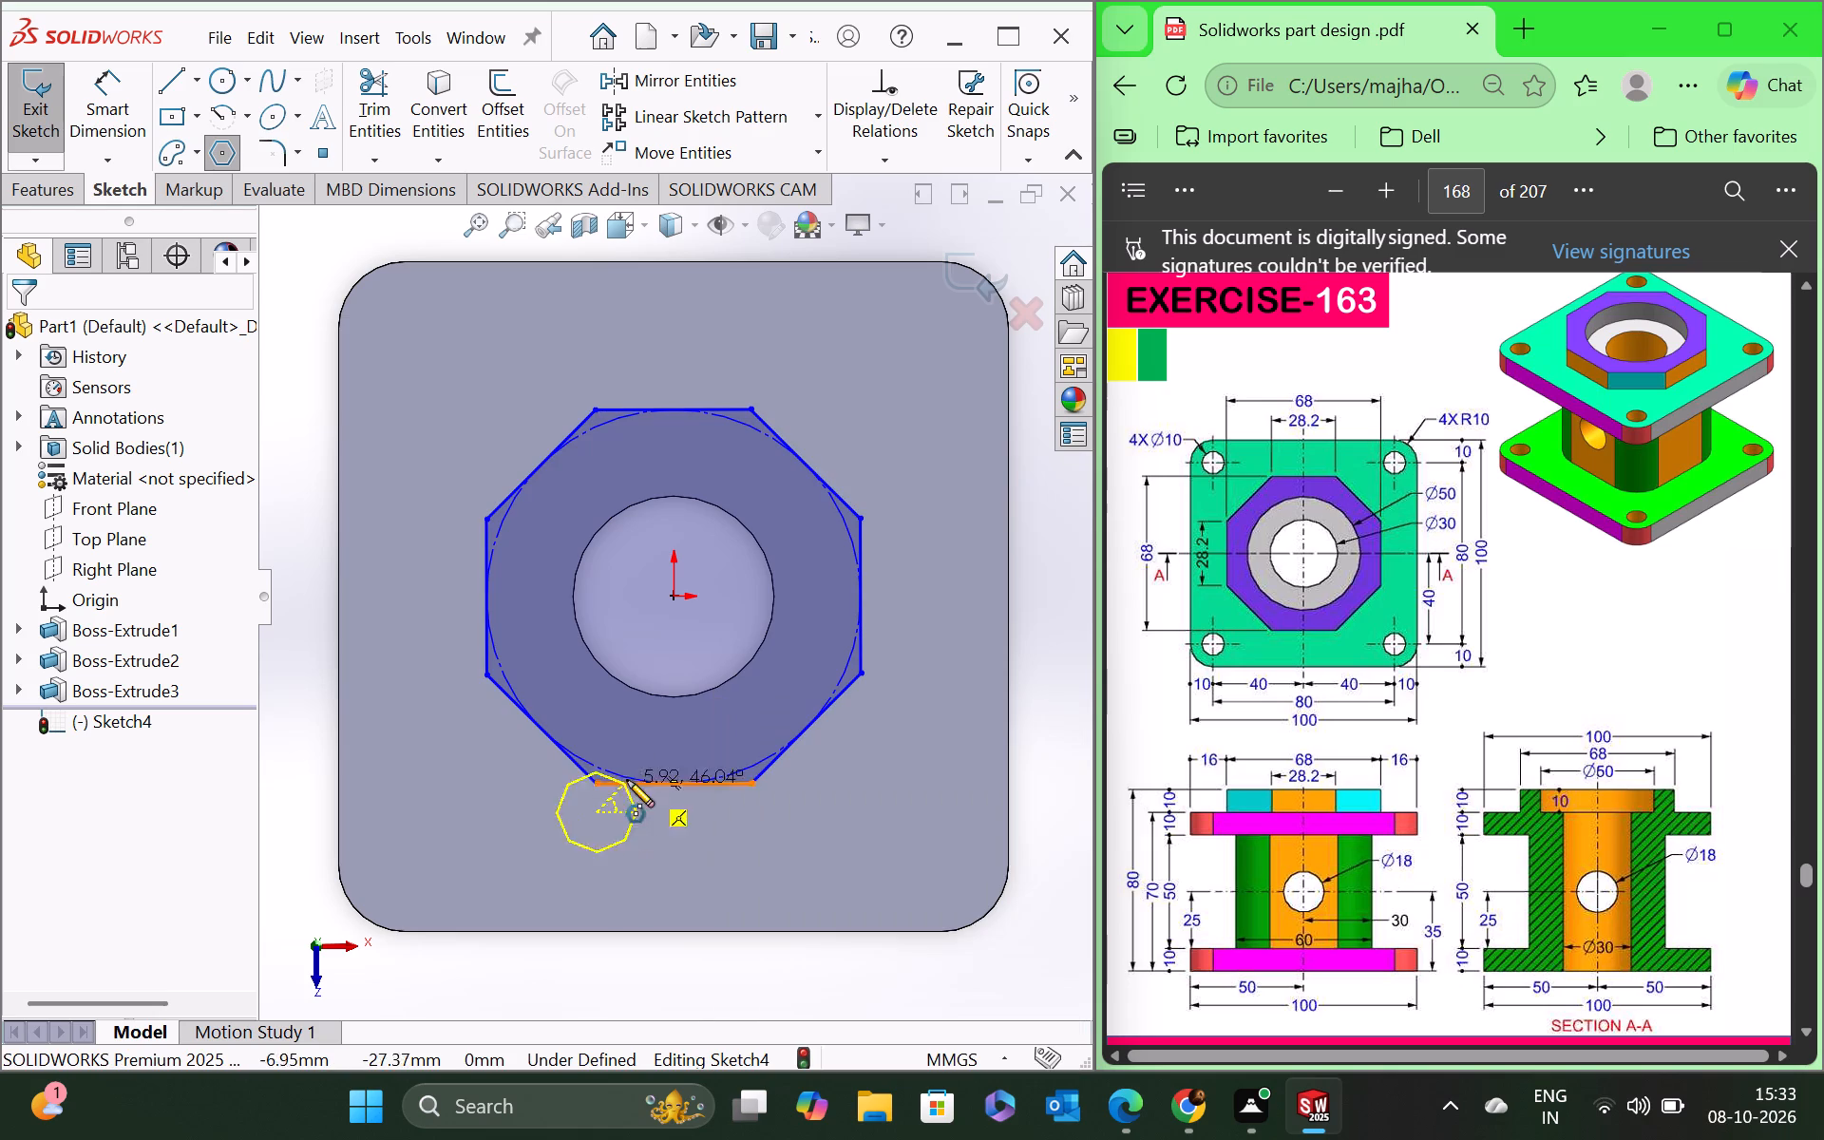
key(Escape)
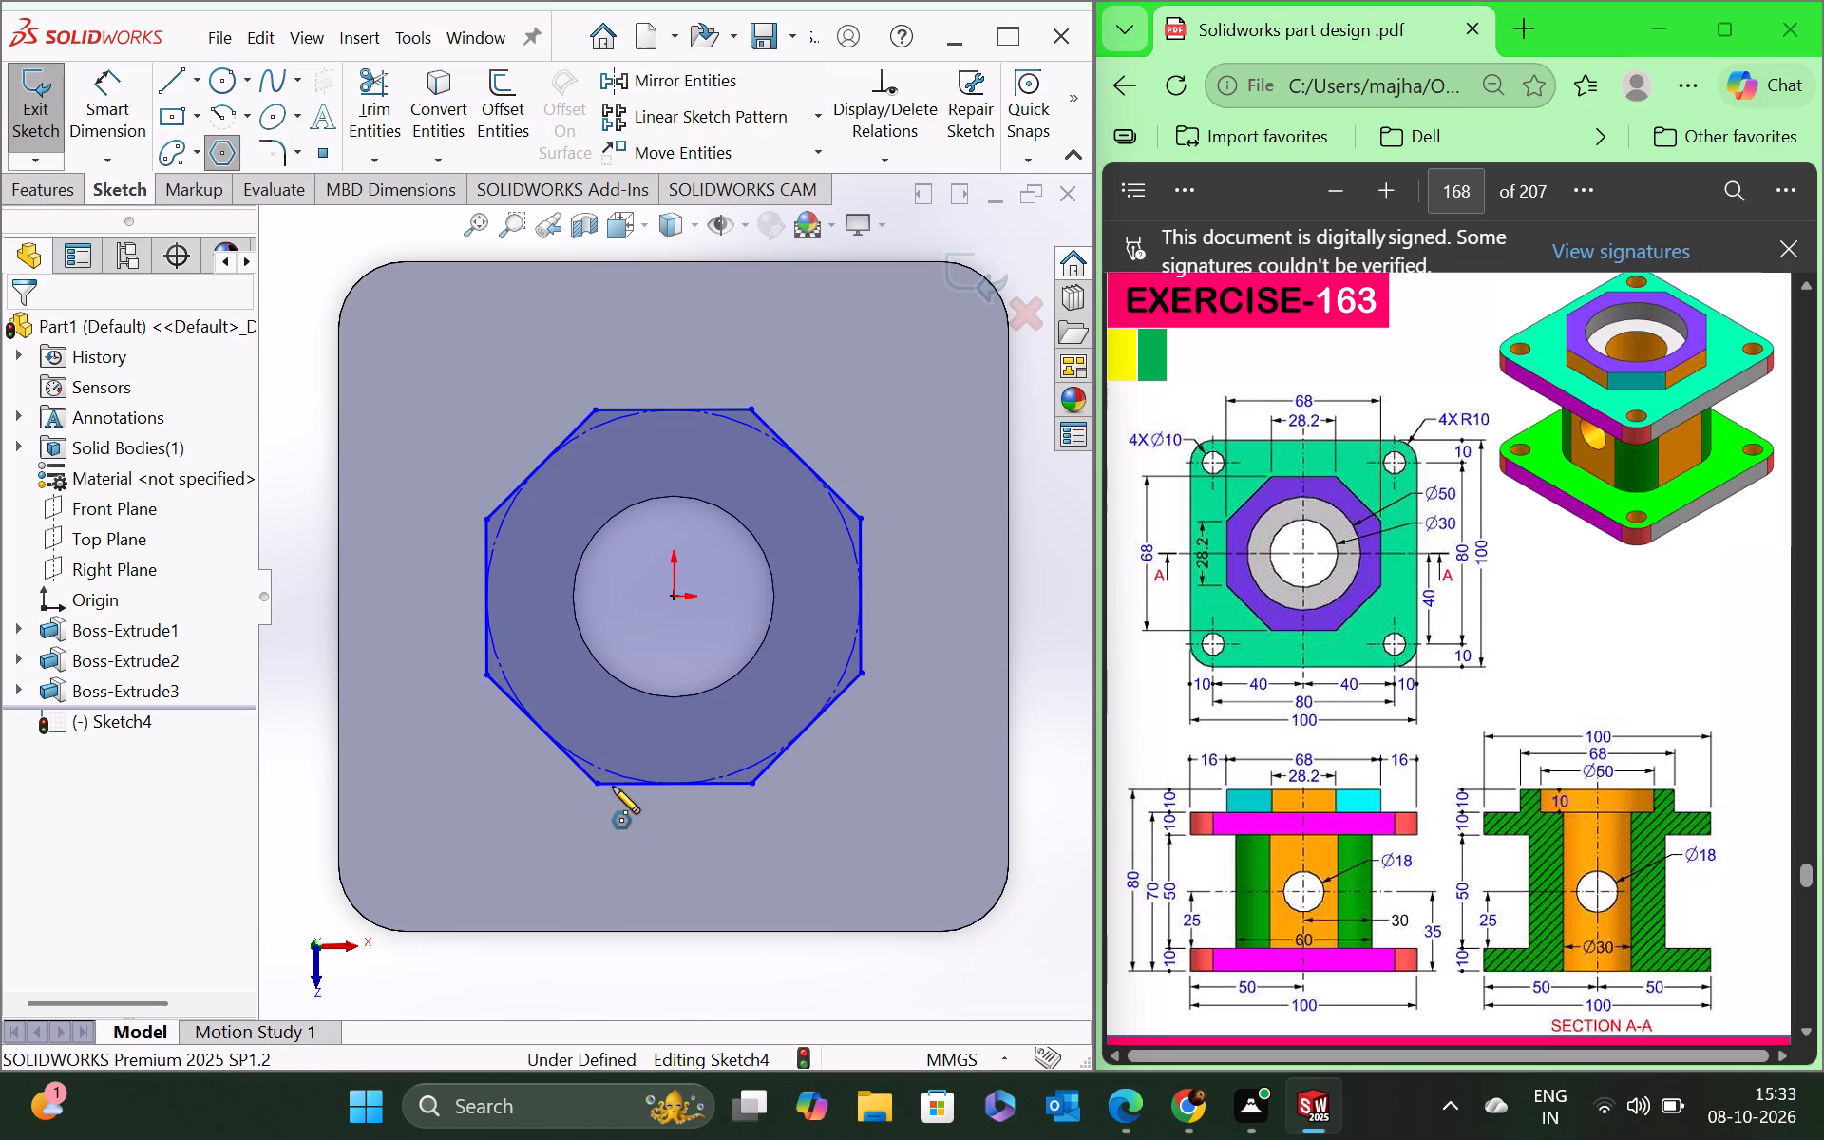
Apply a horizontal relation to the octagon's bottom edge.
right_click(648, 778)
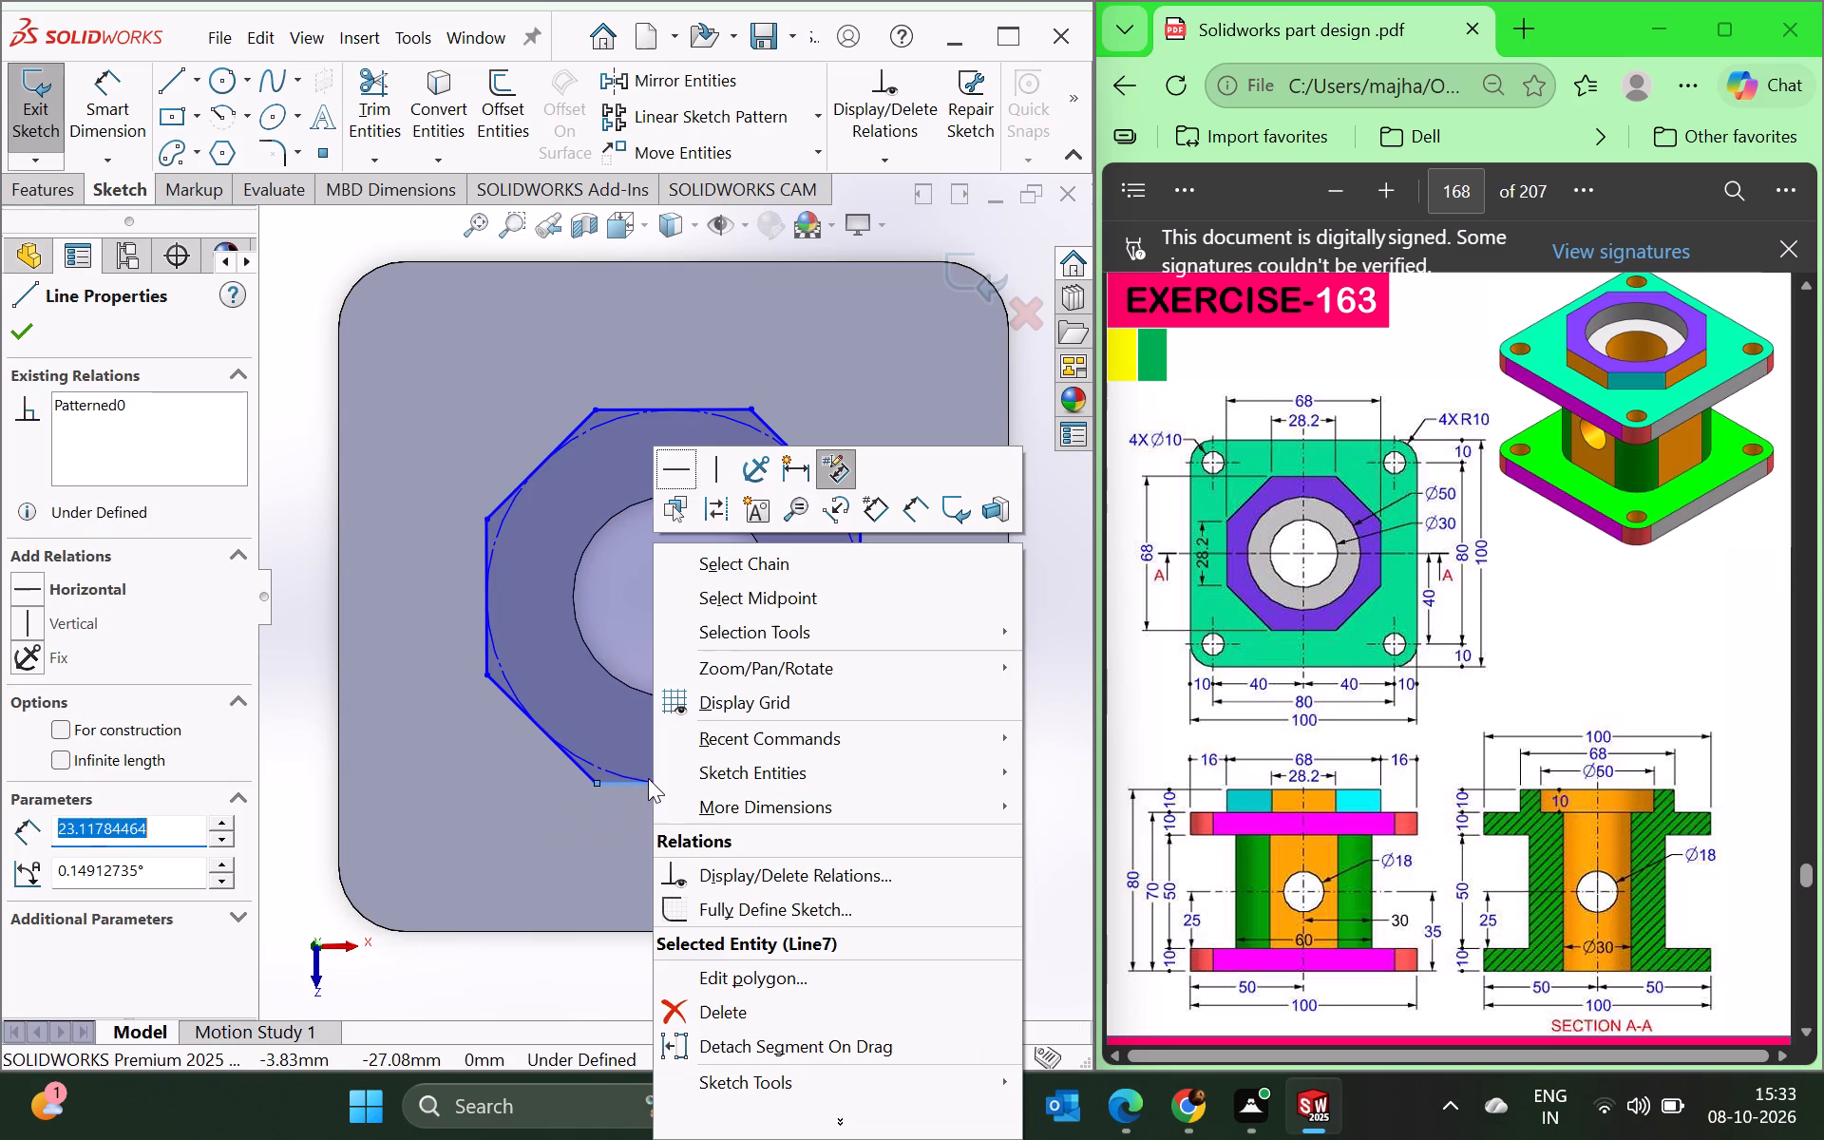
click(671, 465)
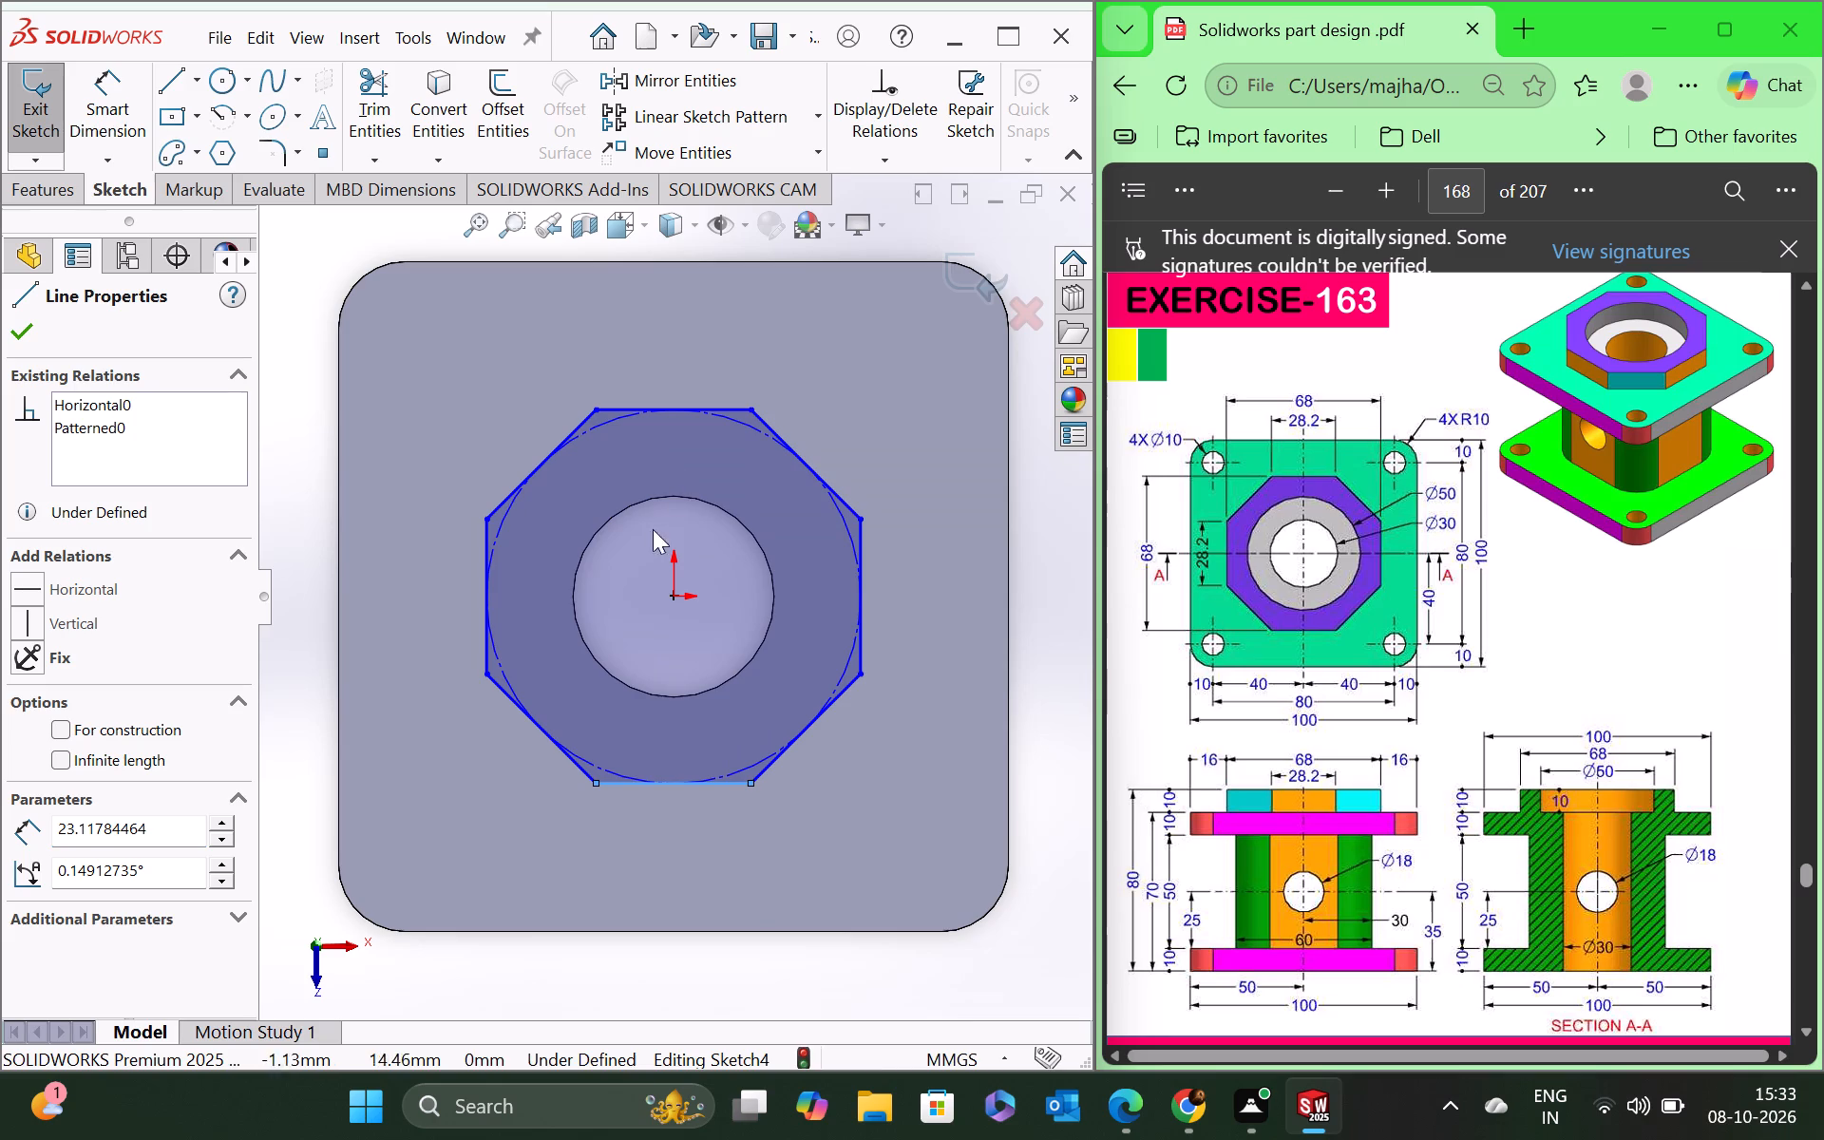
click(37, 582)
click(32, 332)
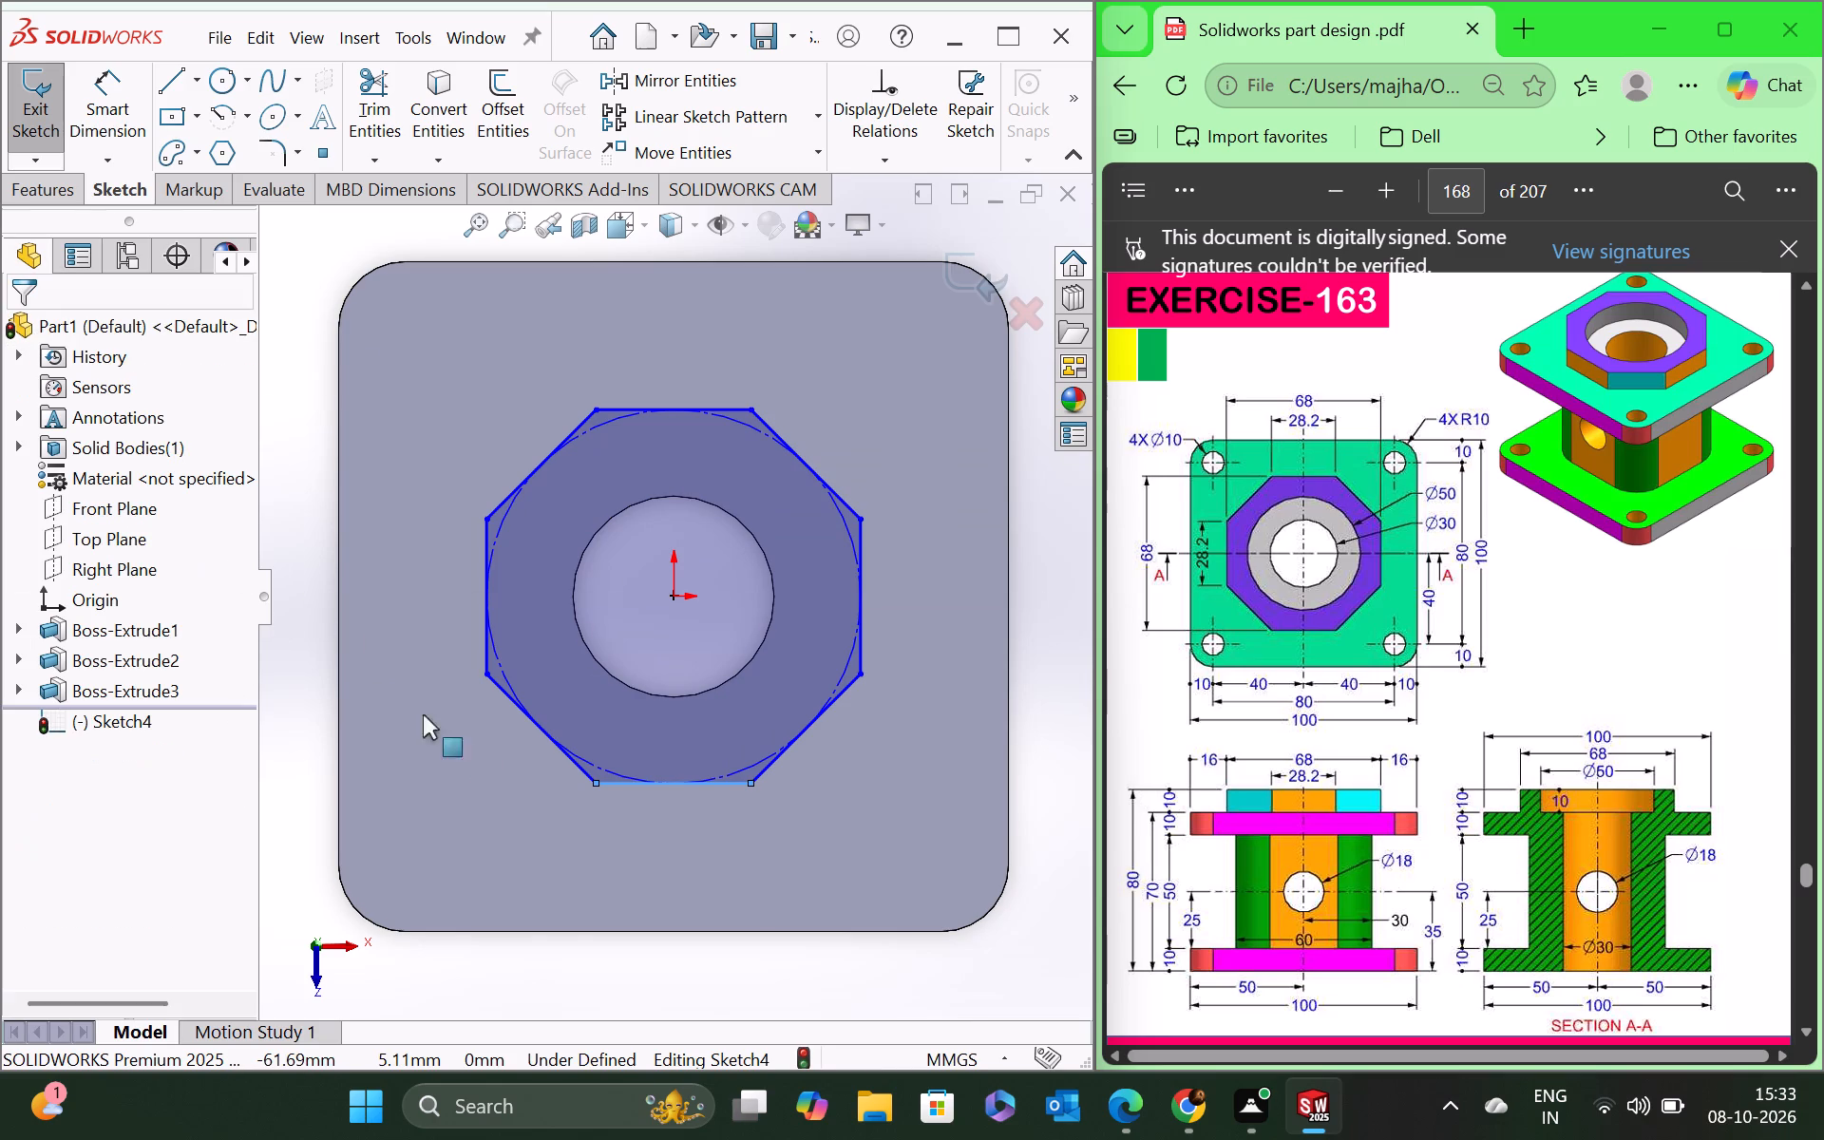
Dimension the distance between the octagon's top and bottom edges and set it to 68 mm.
click(106, 94)
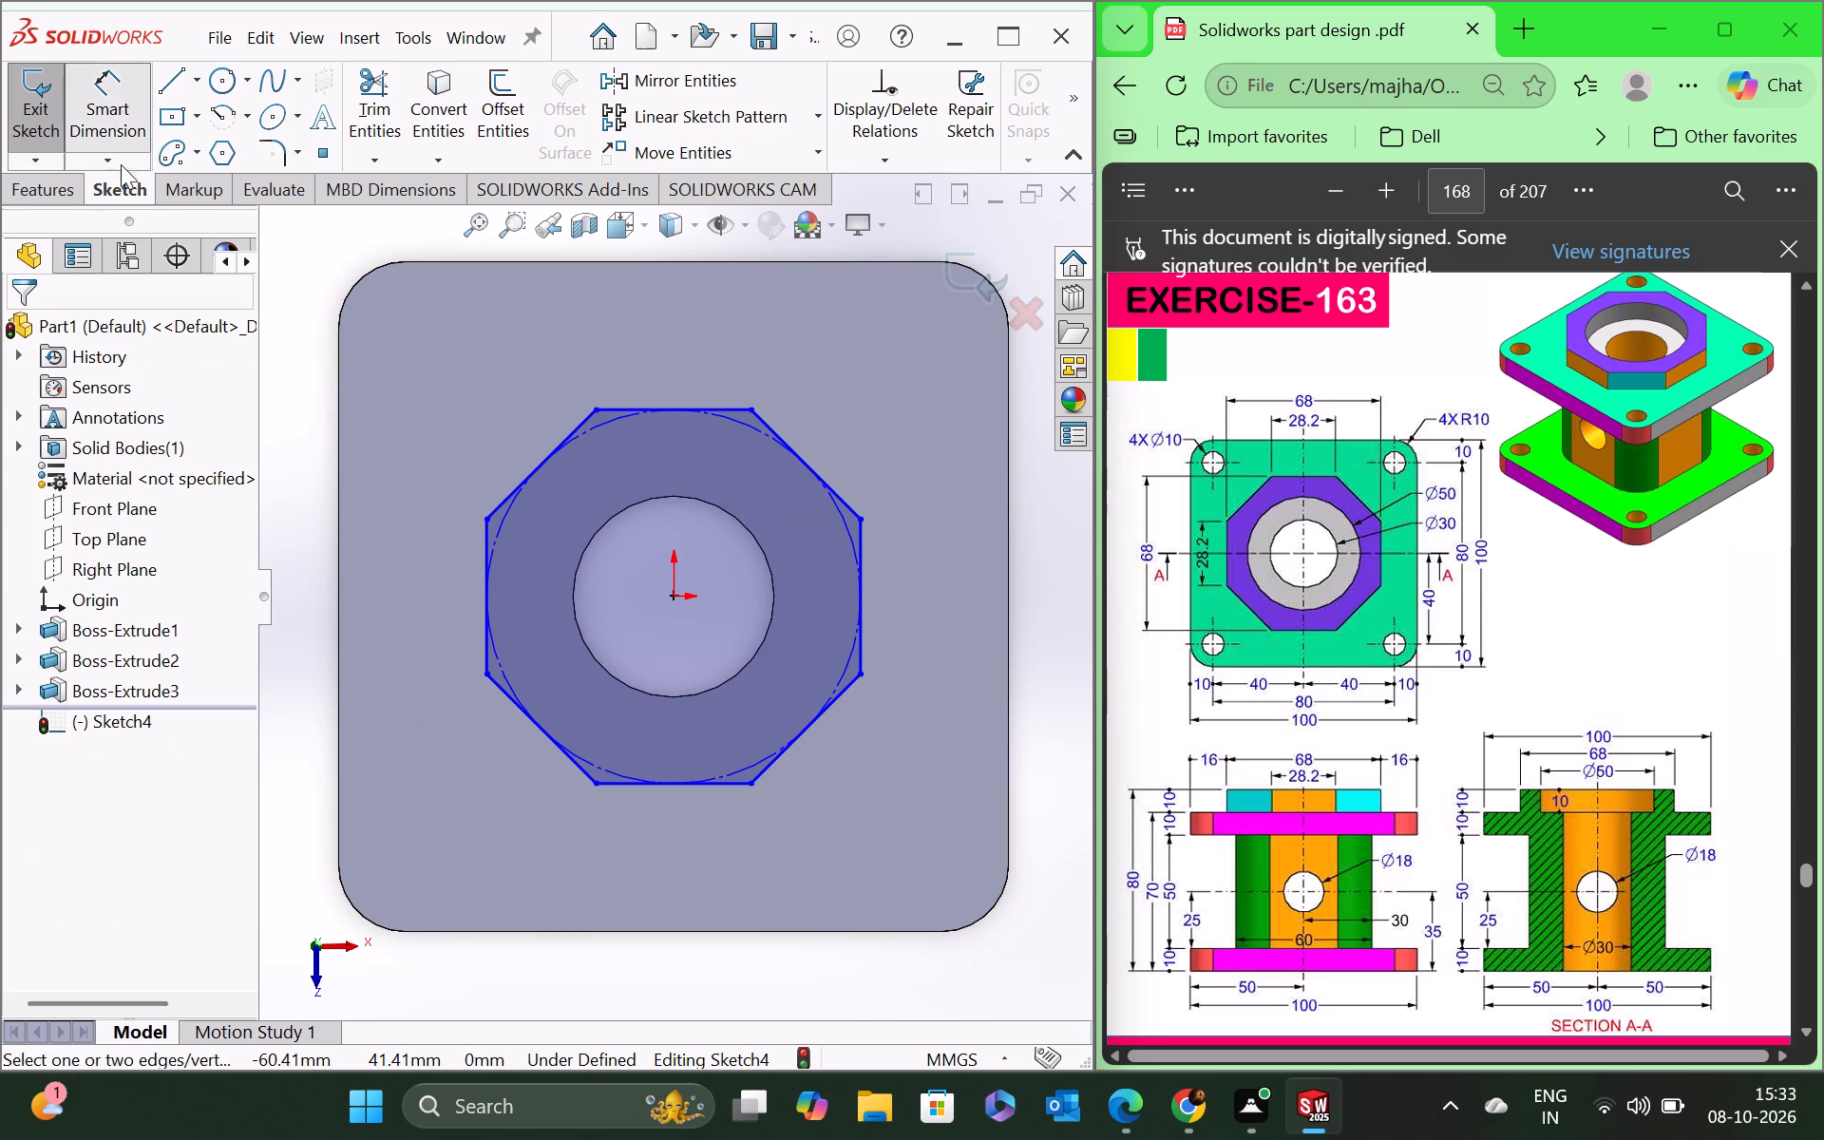
click(673, 410)
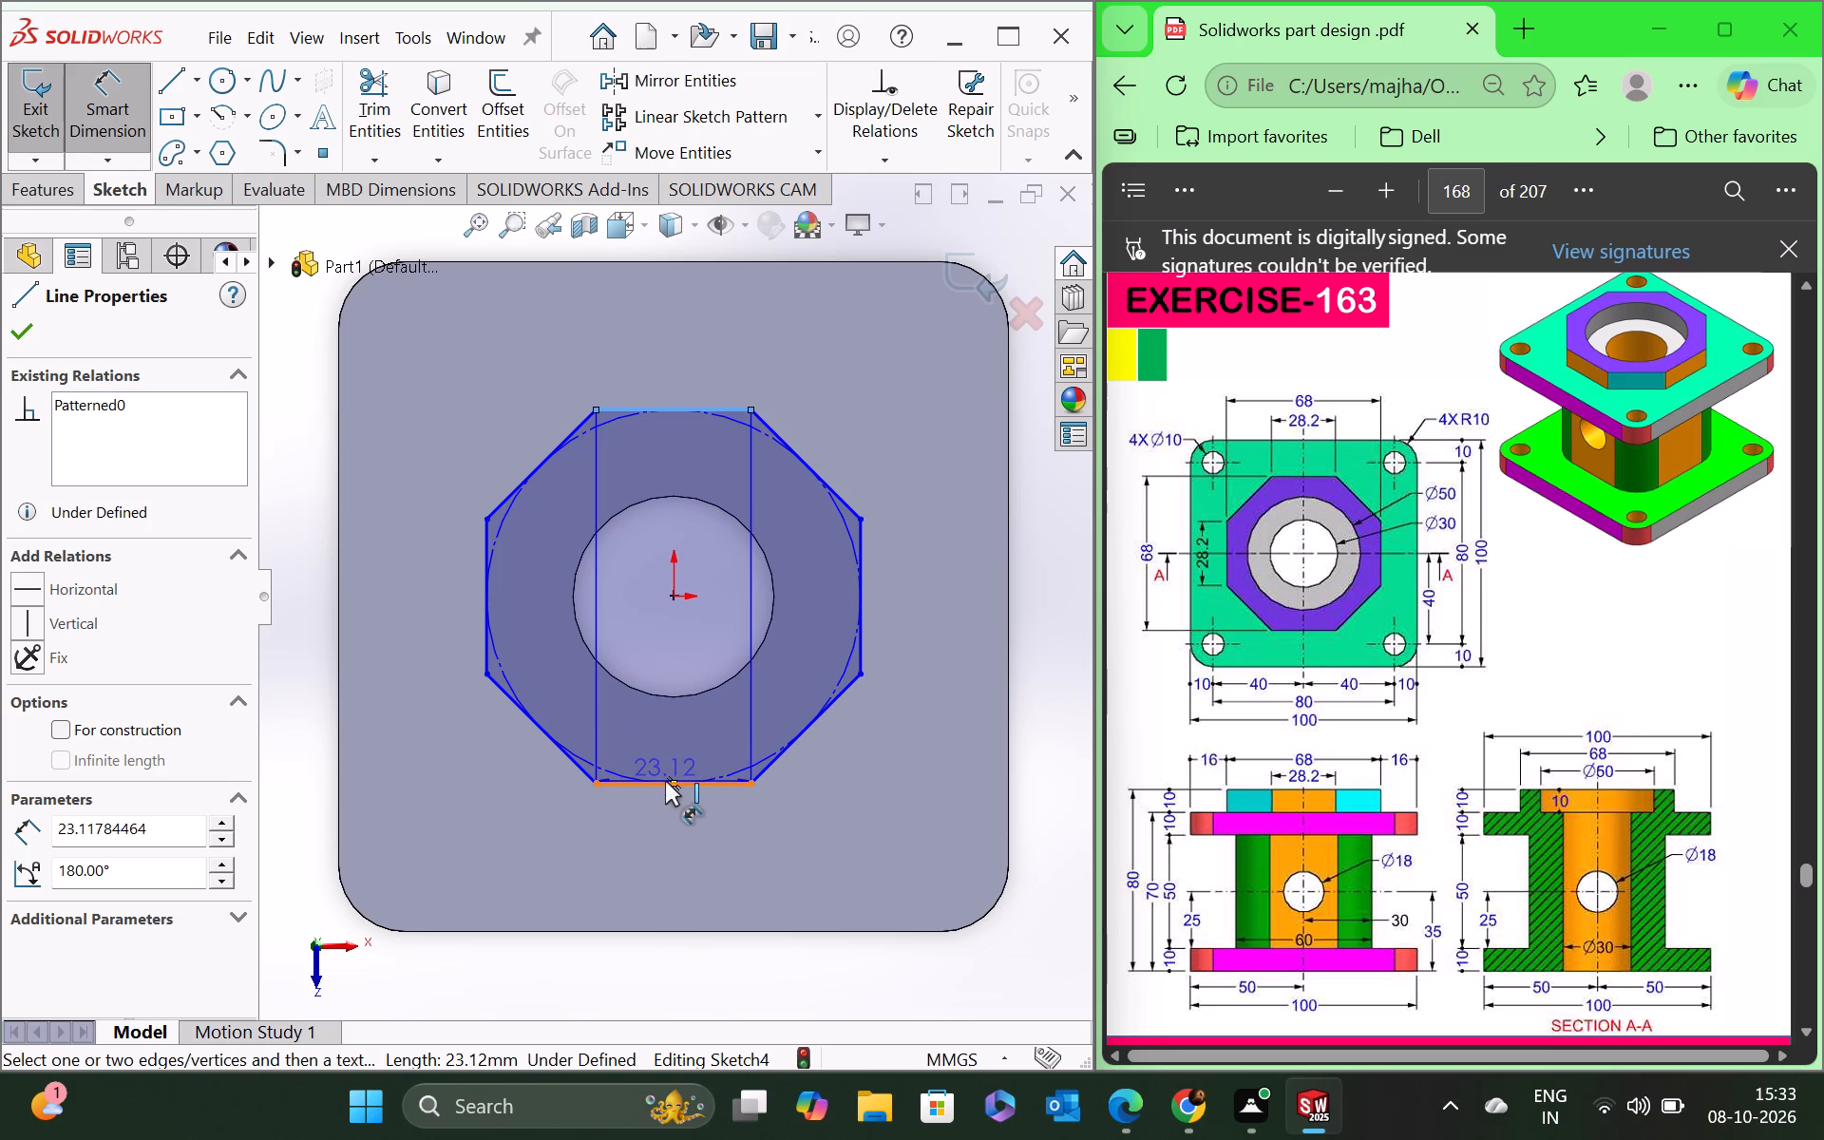
click(665, 781)
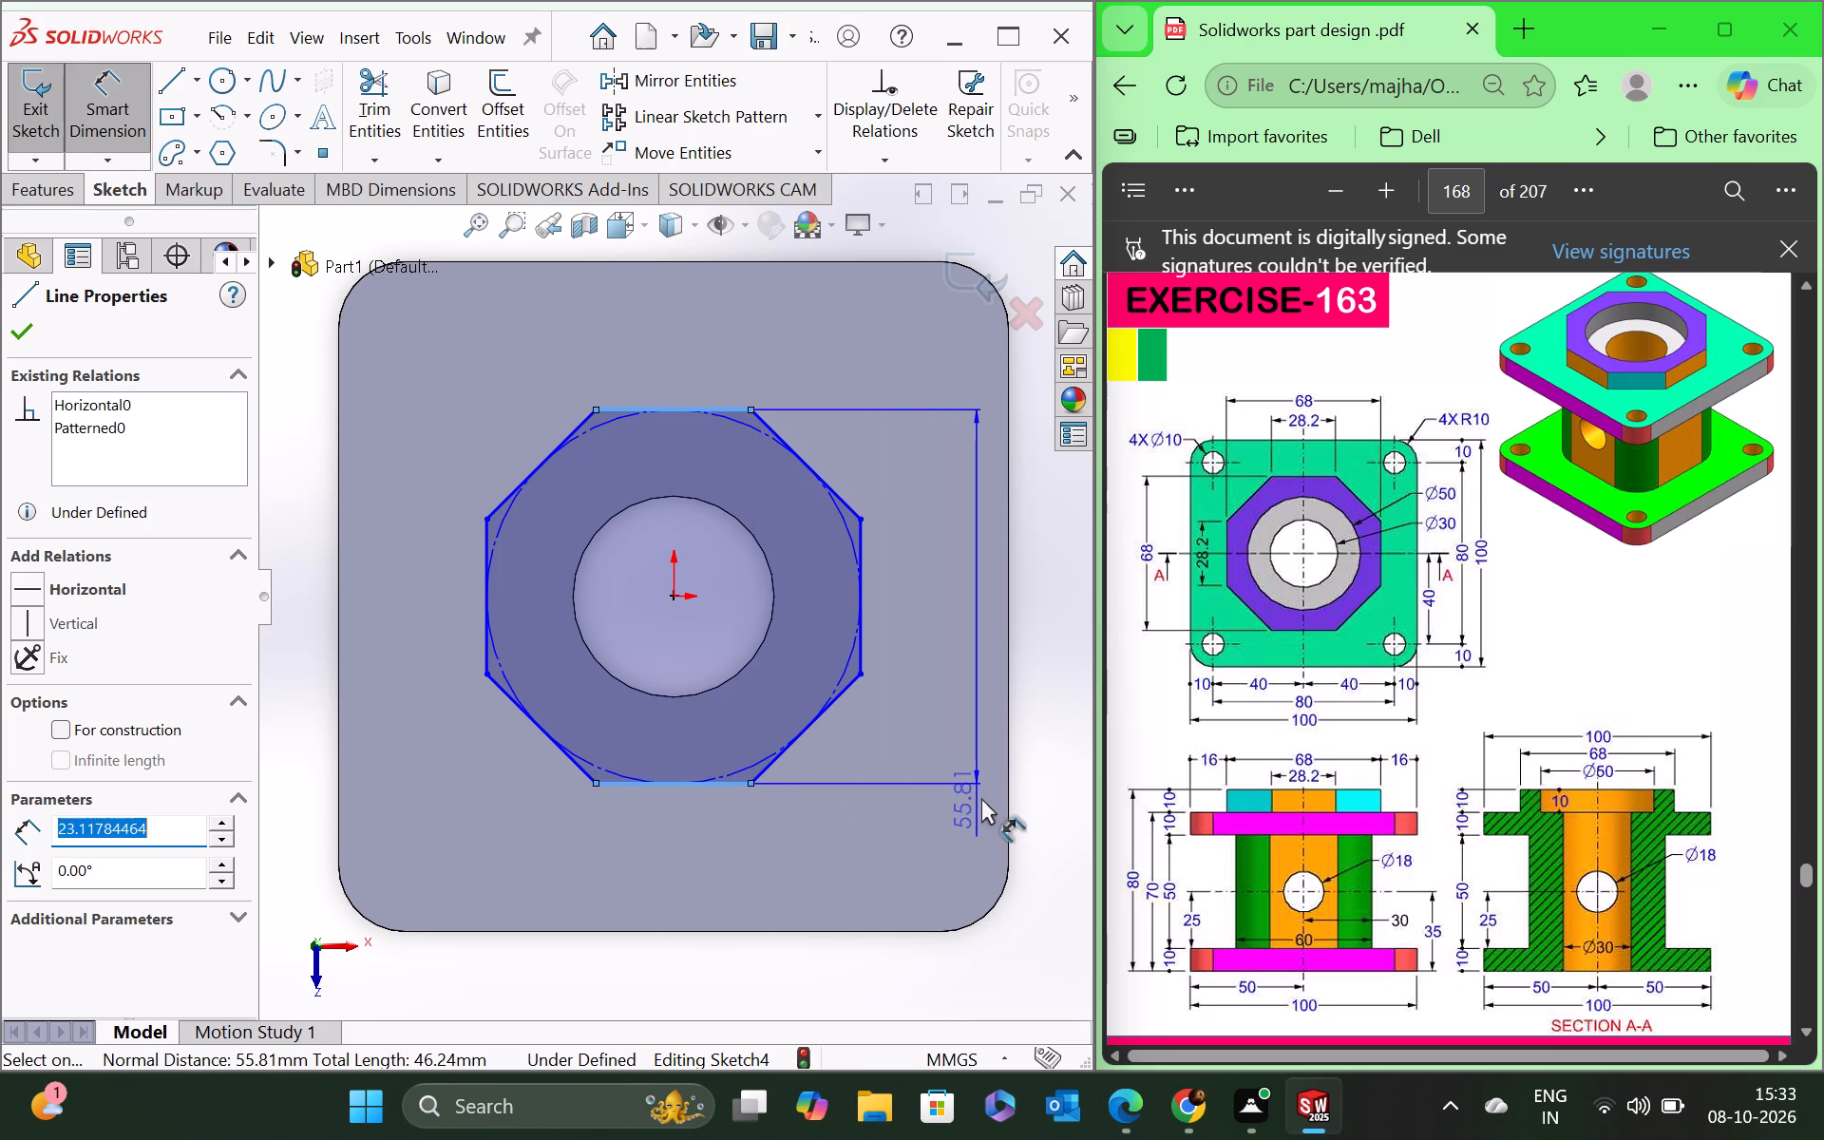
click(1028, 797)
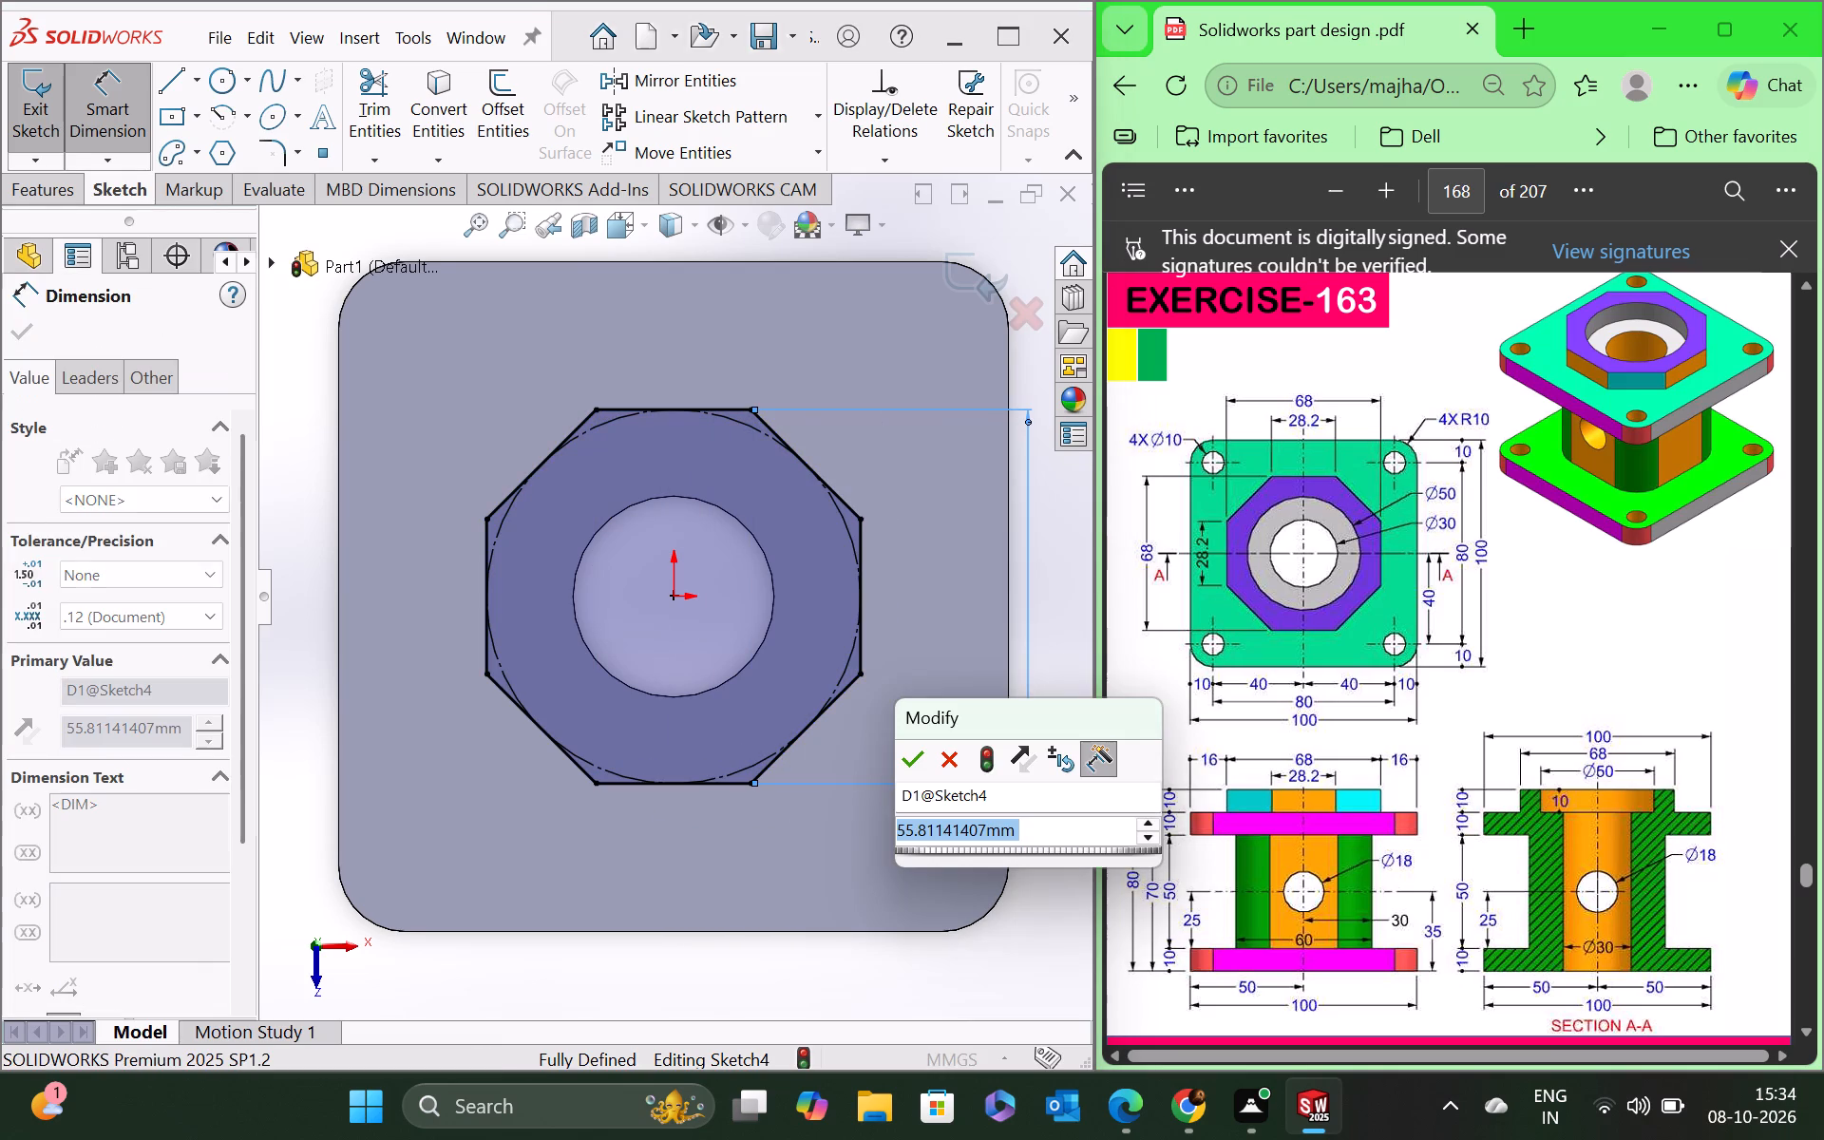
text(68)
key(Return)
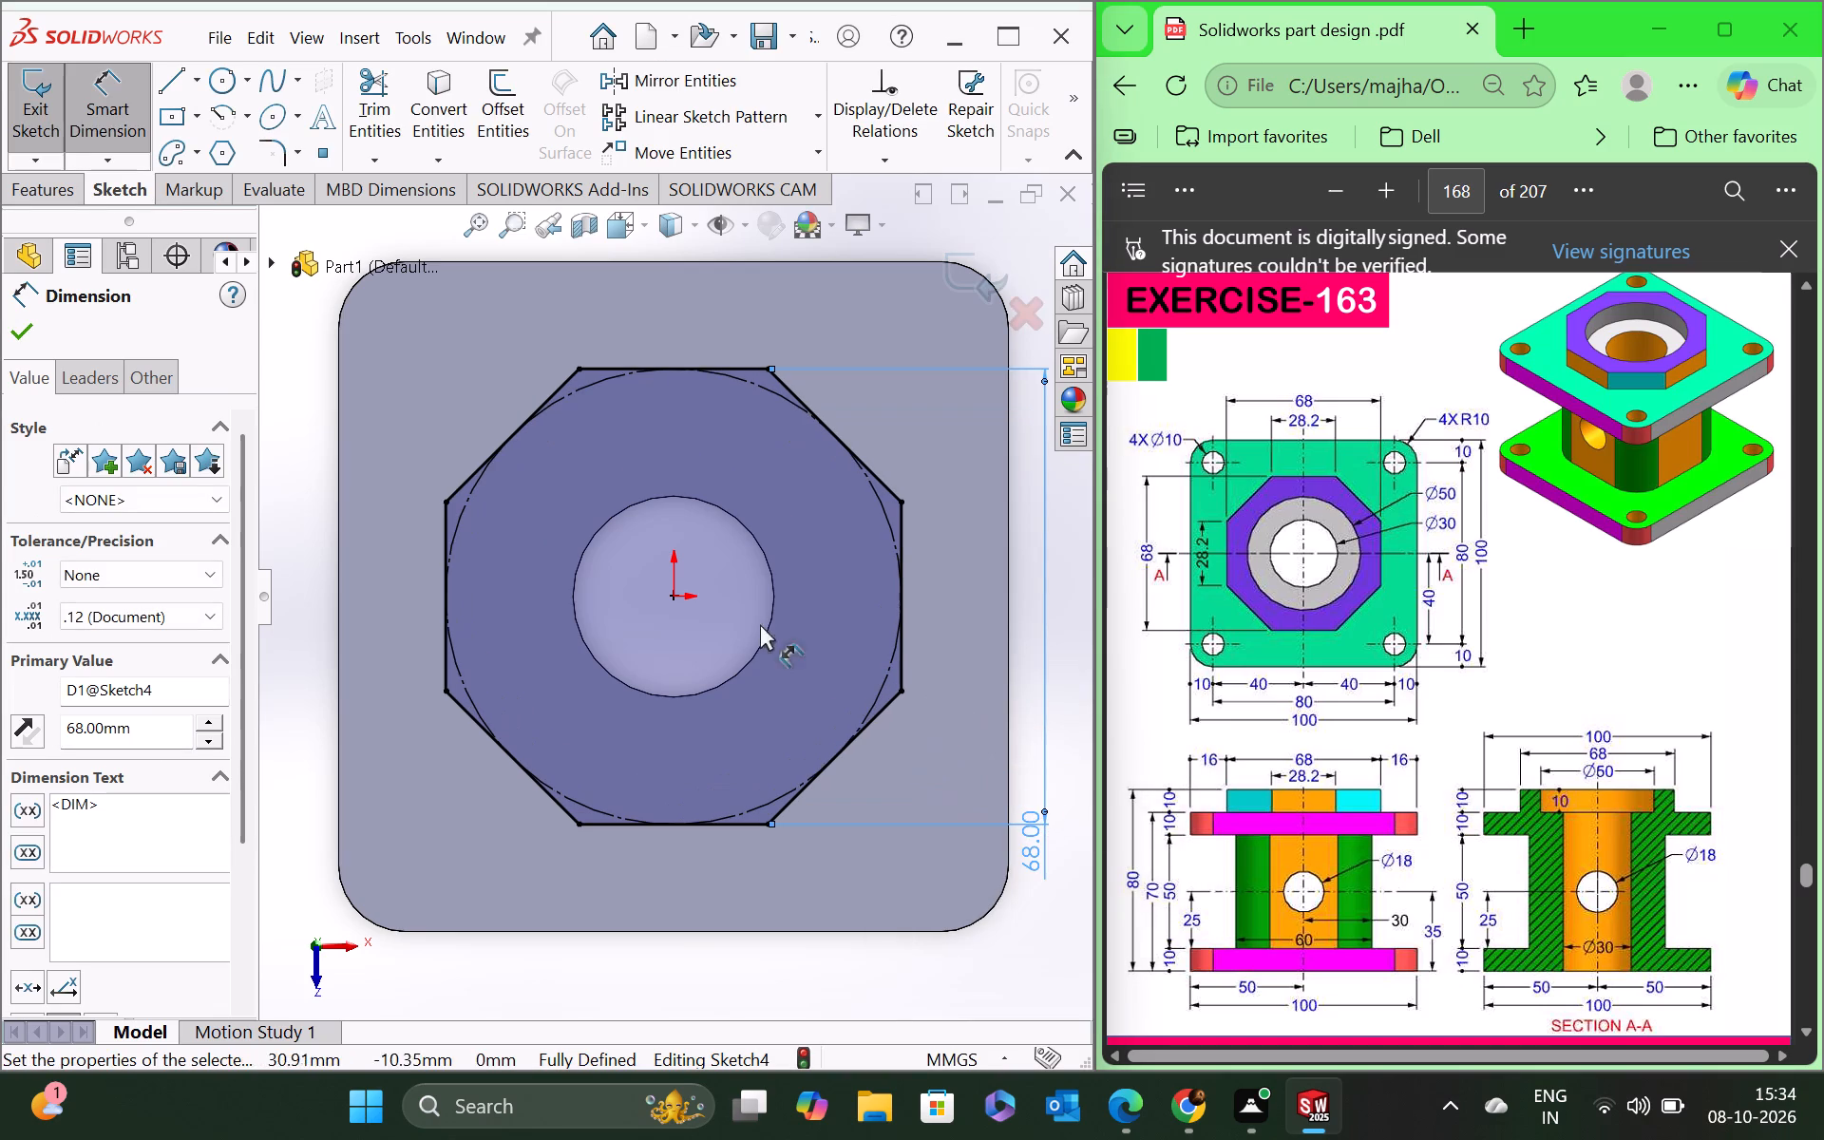
click(8, 335)
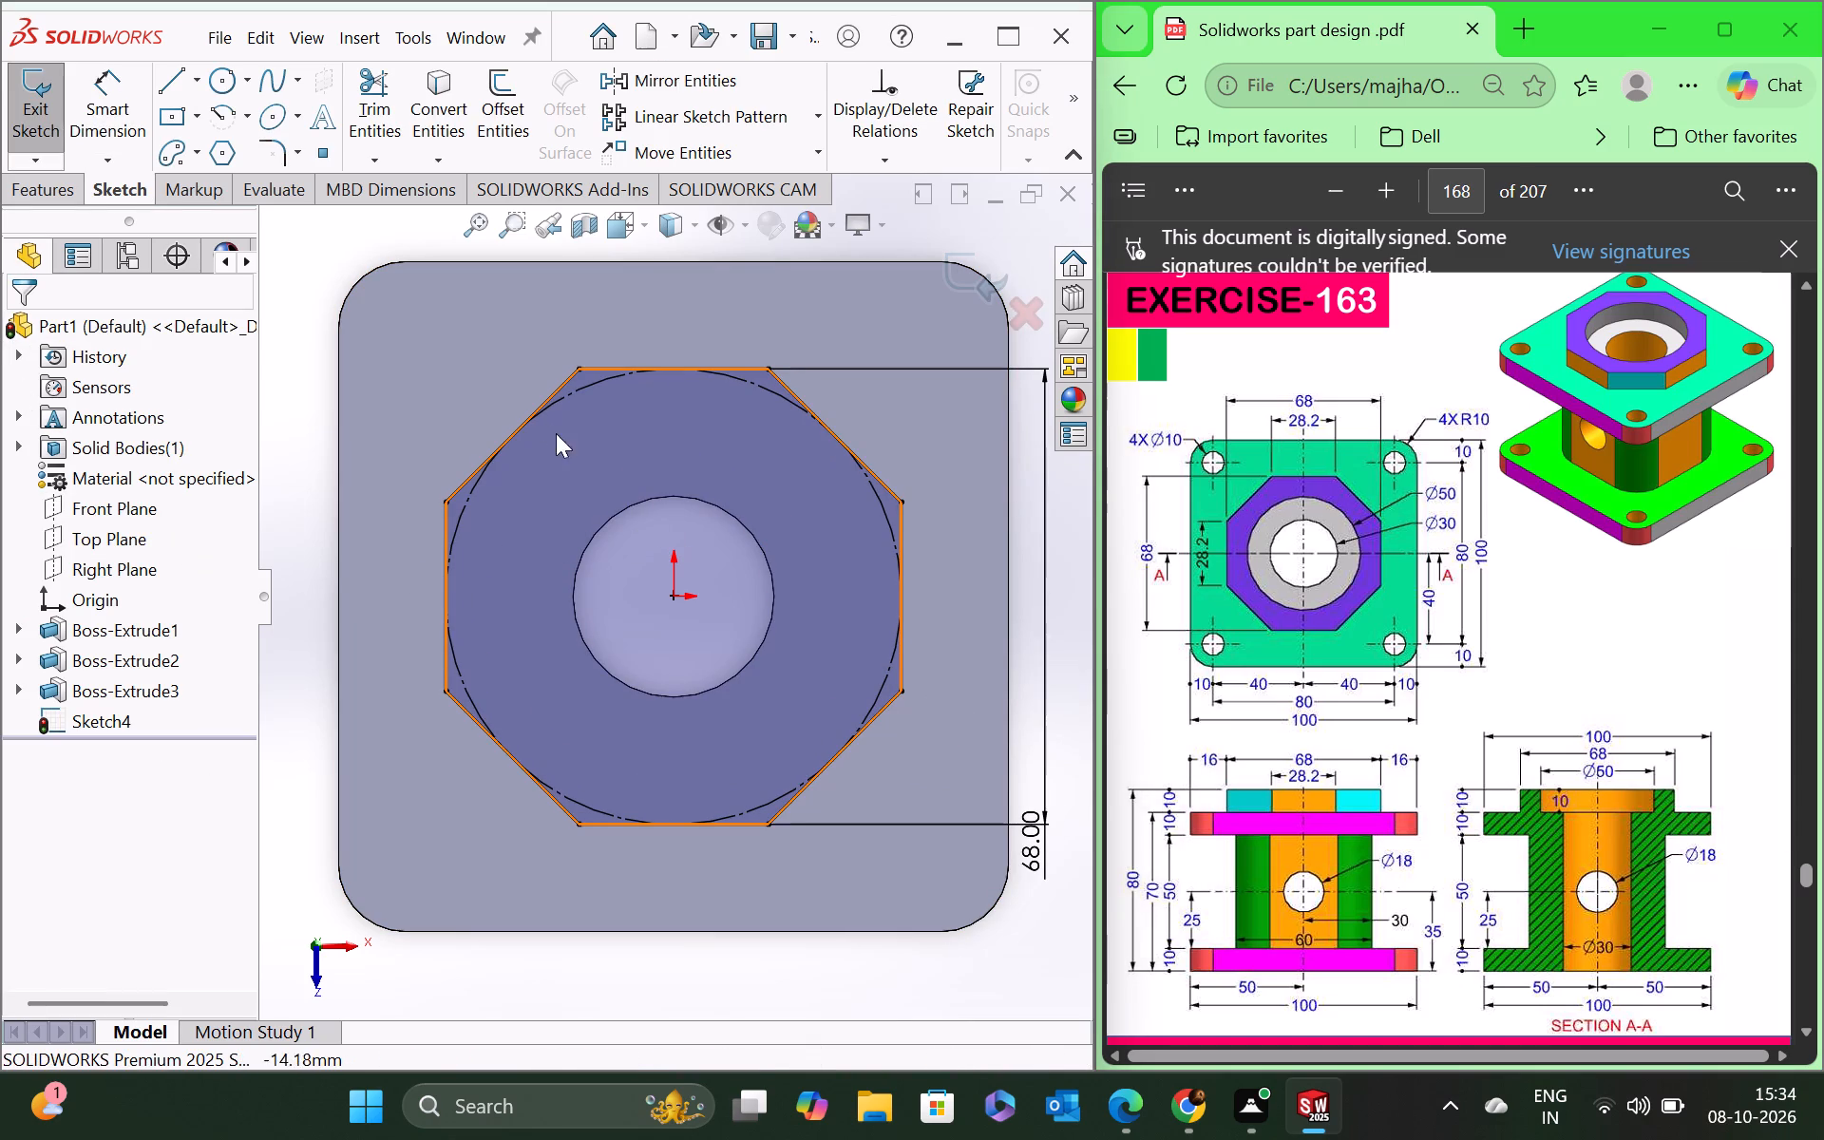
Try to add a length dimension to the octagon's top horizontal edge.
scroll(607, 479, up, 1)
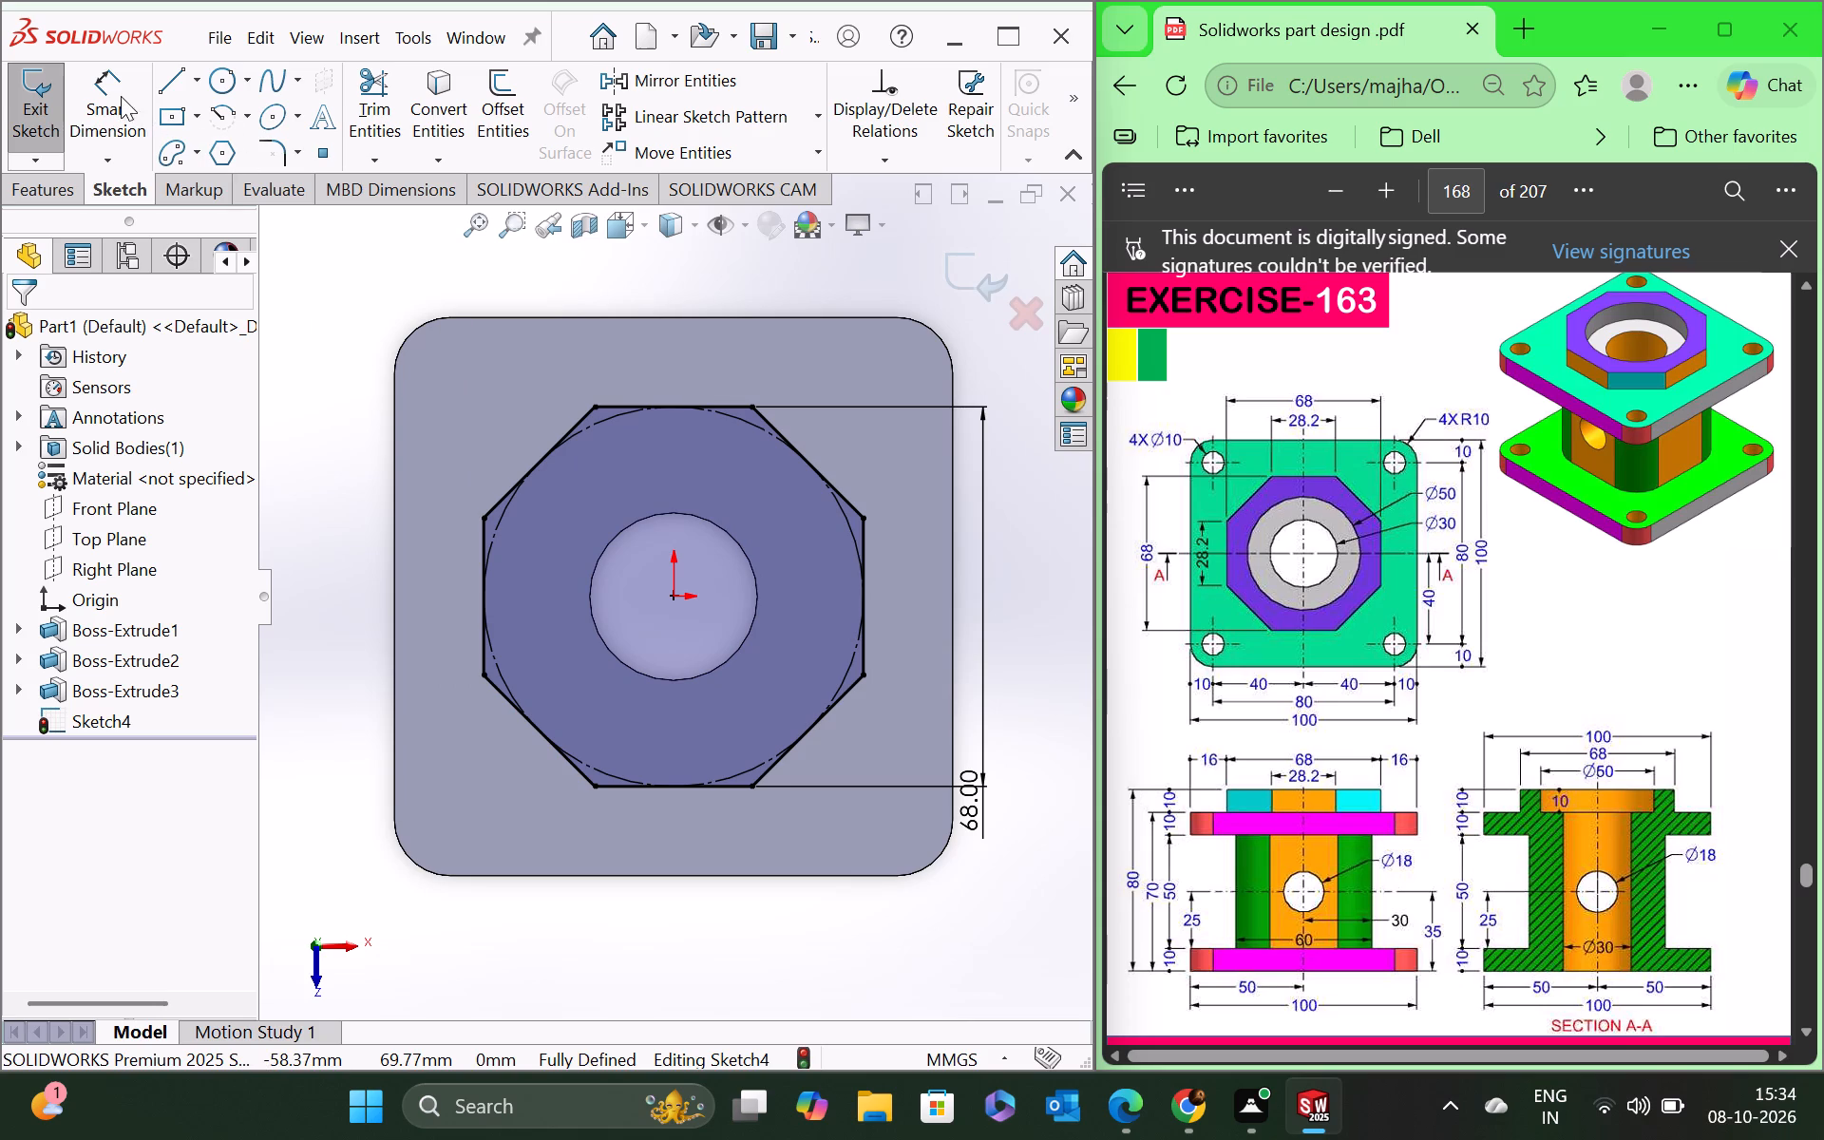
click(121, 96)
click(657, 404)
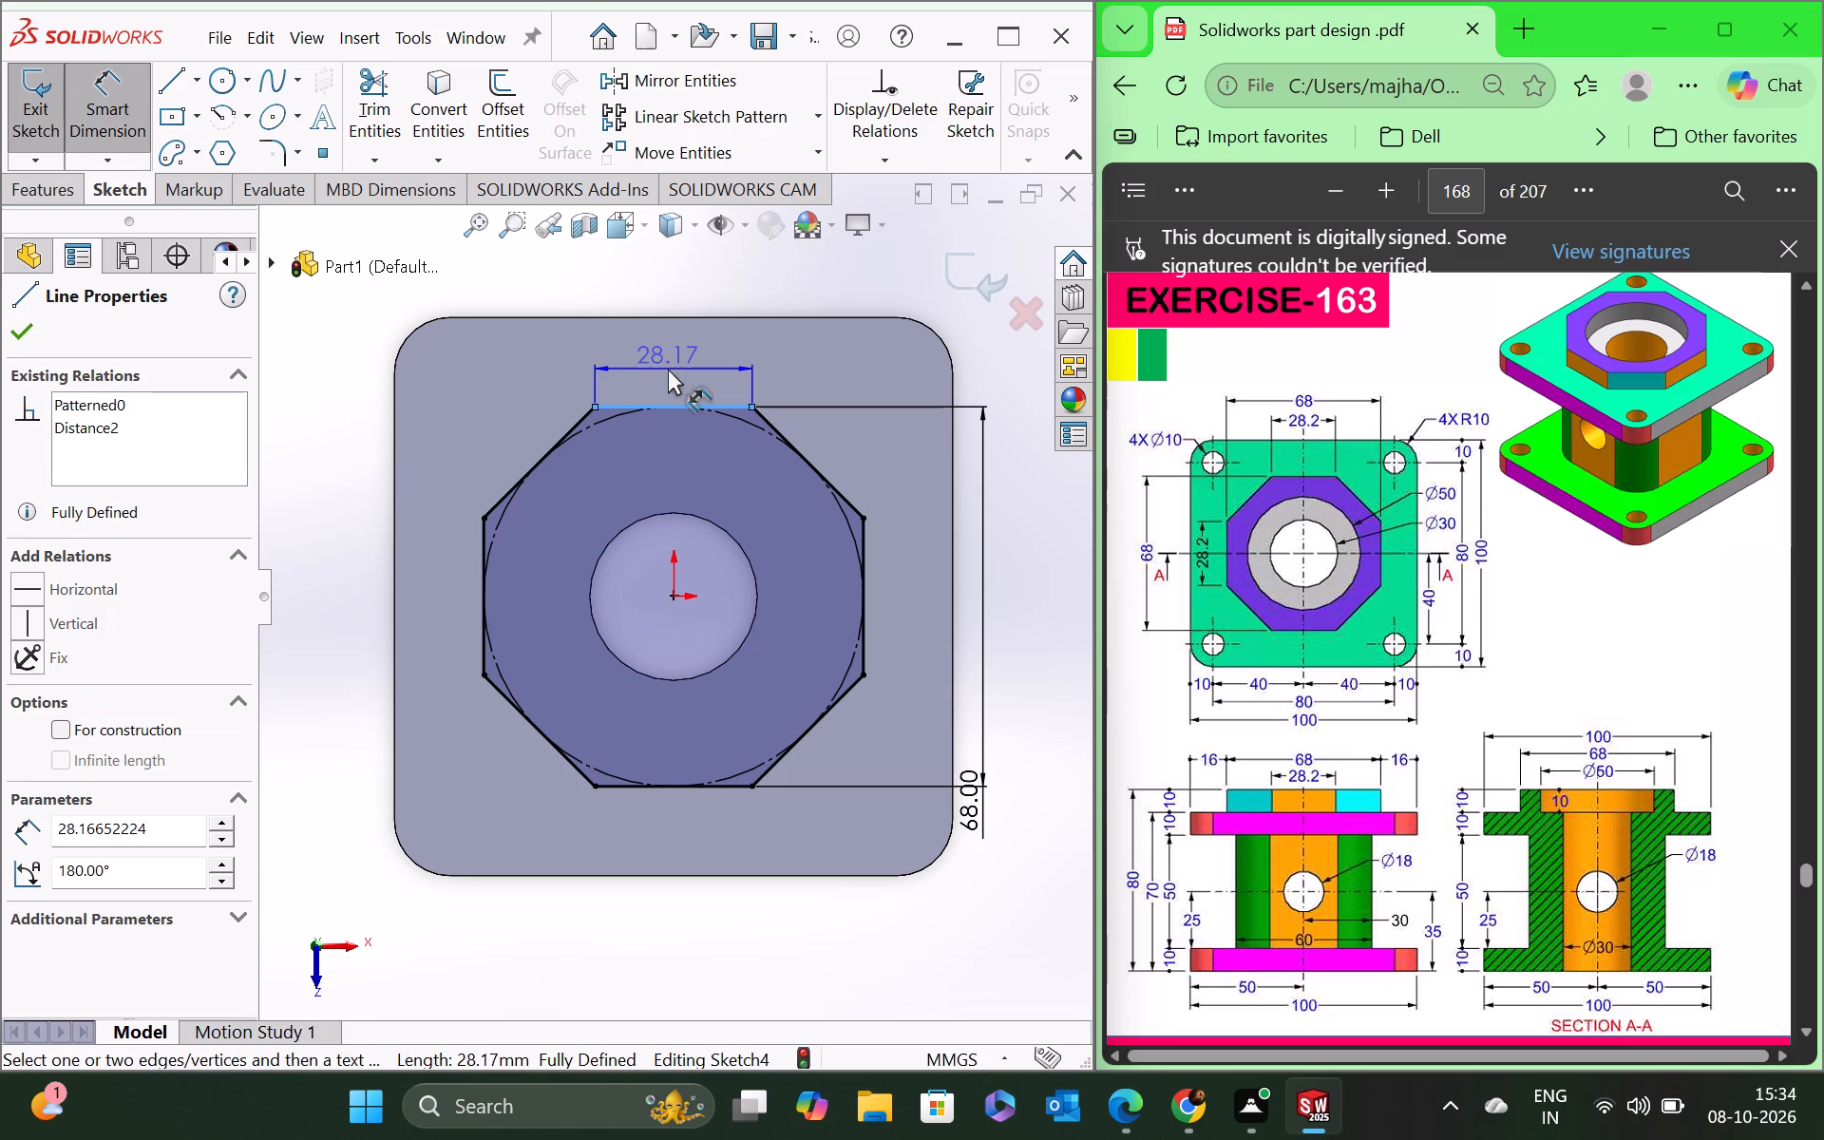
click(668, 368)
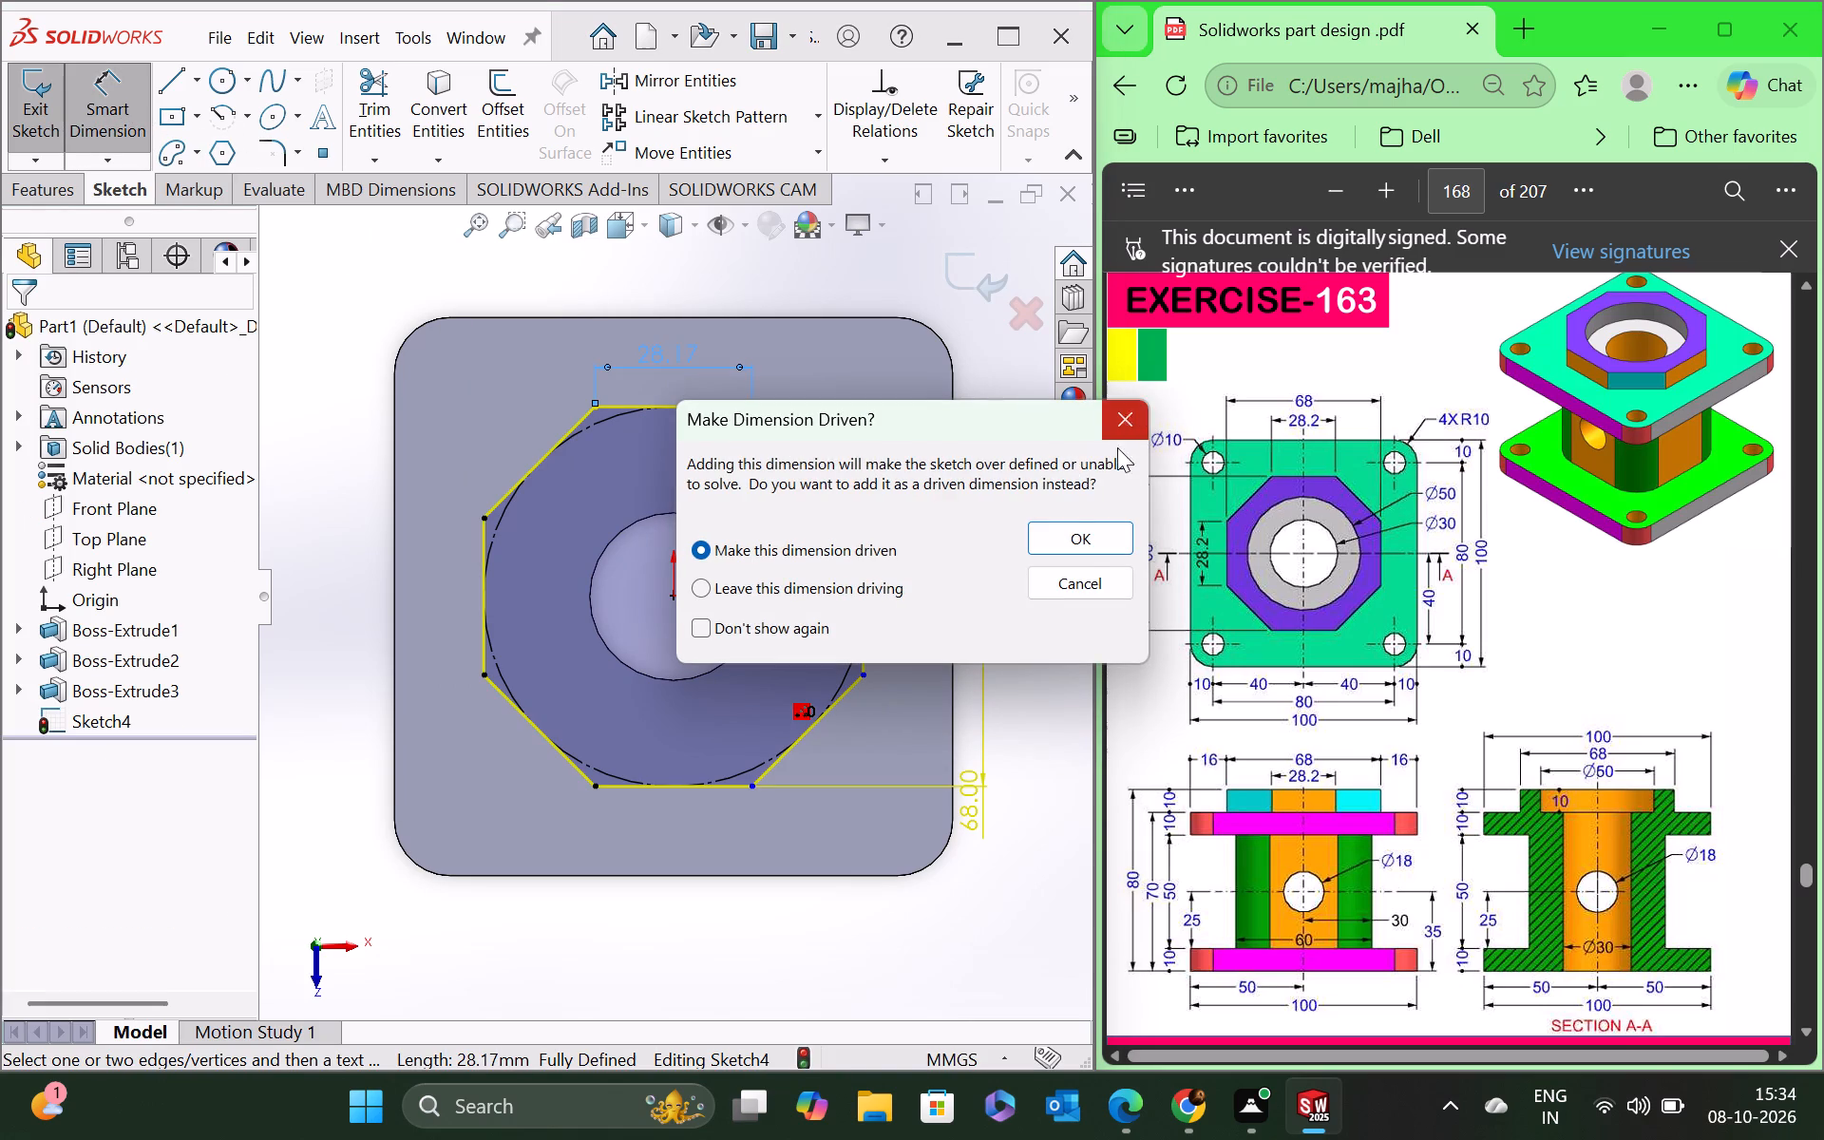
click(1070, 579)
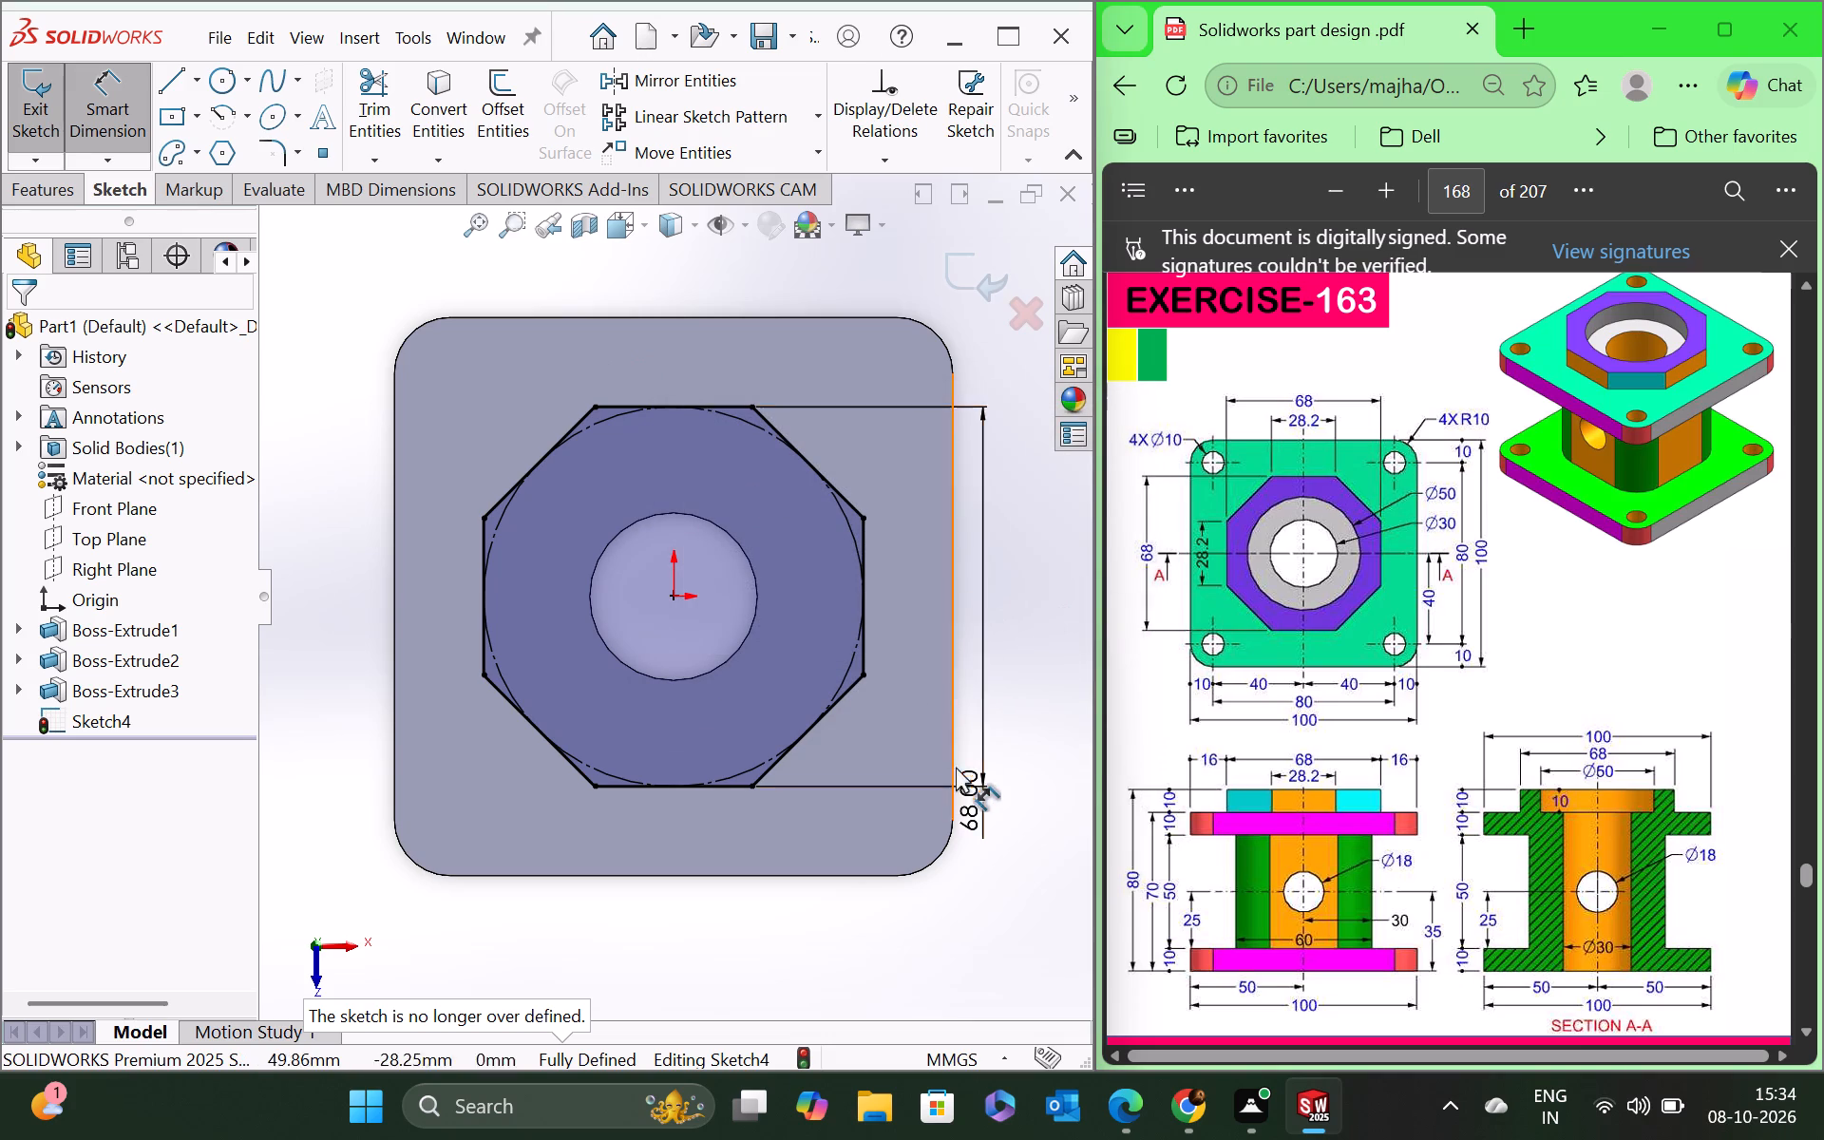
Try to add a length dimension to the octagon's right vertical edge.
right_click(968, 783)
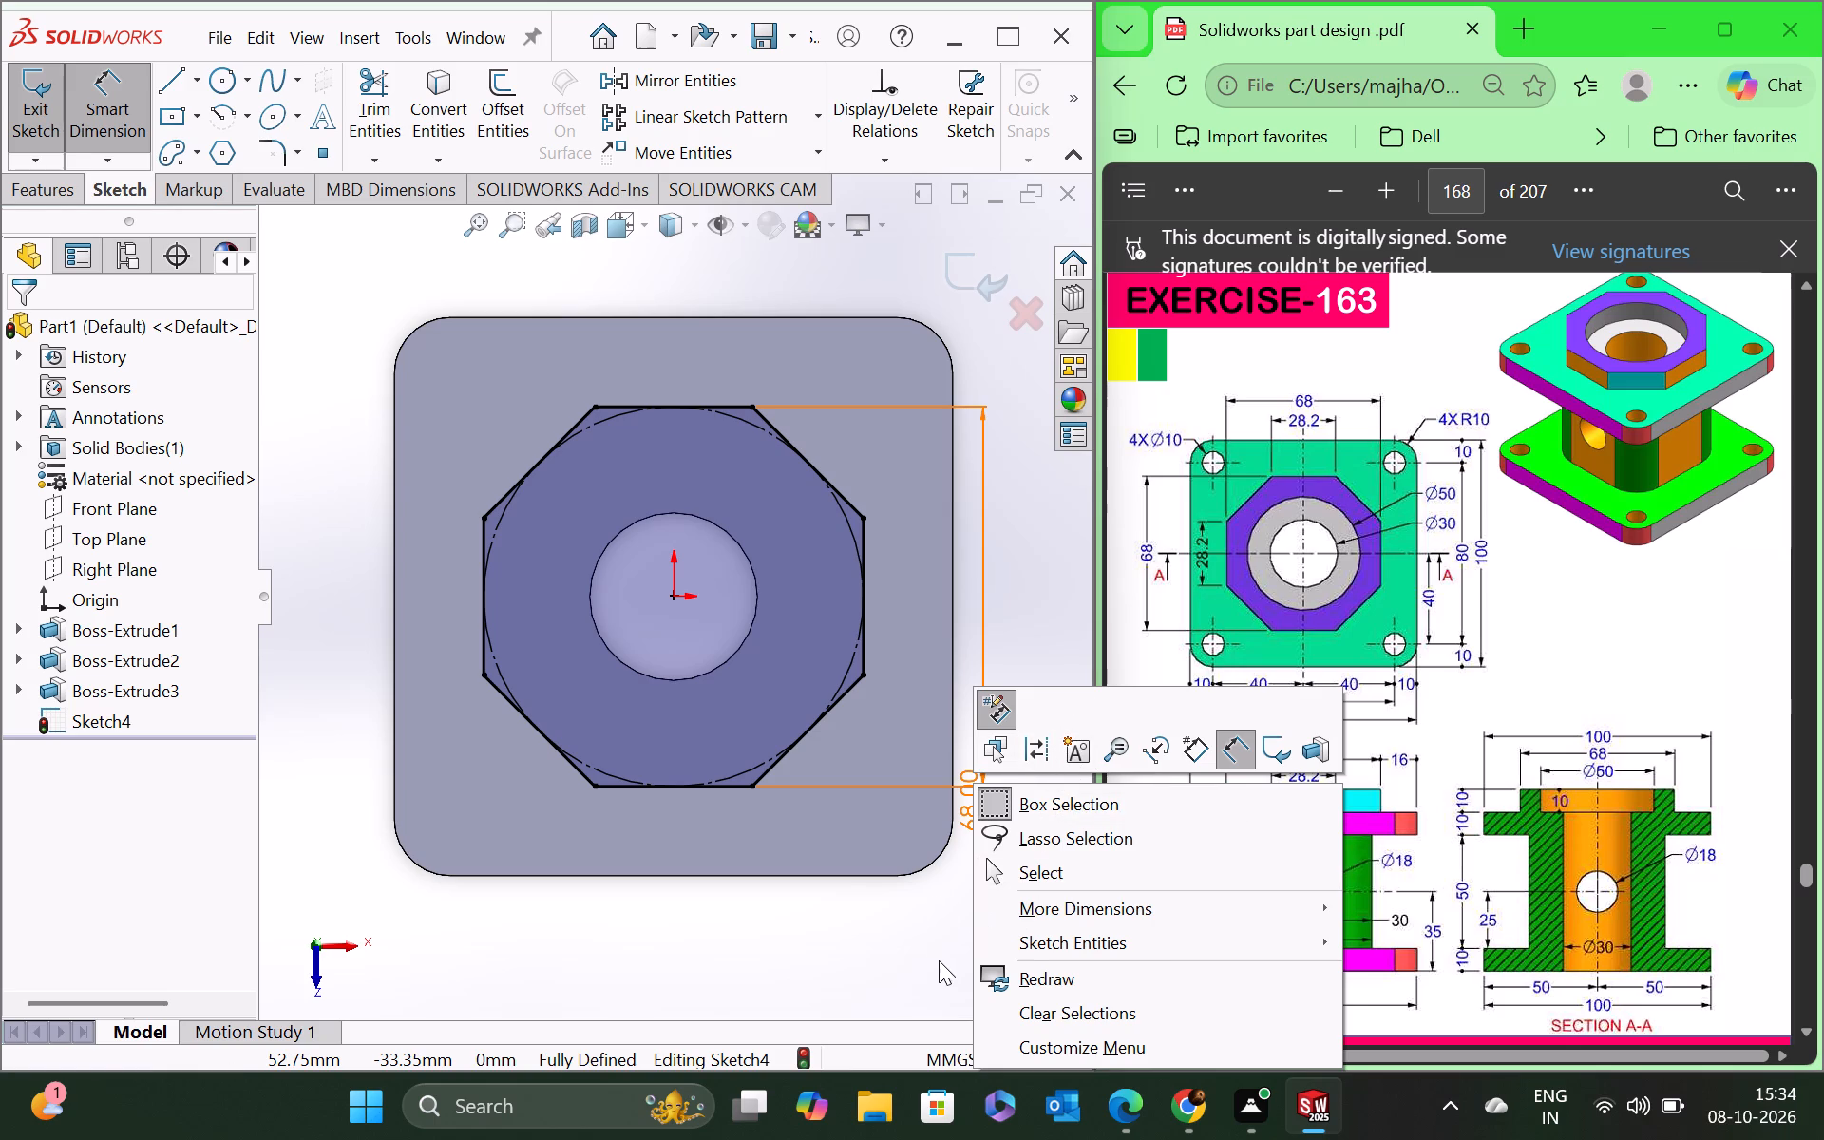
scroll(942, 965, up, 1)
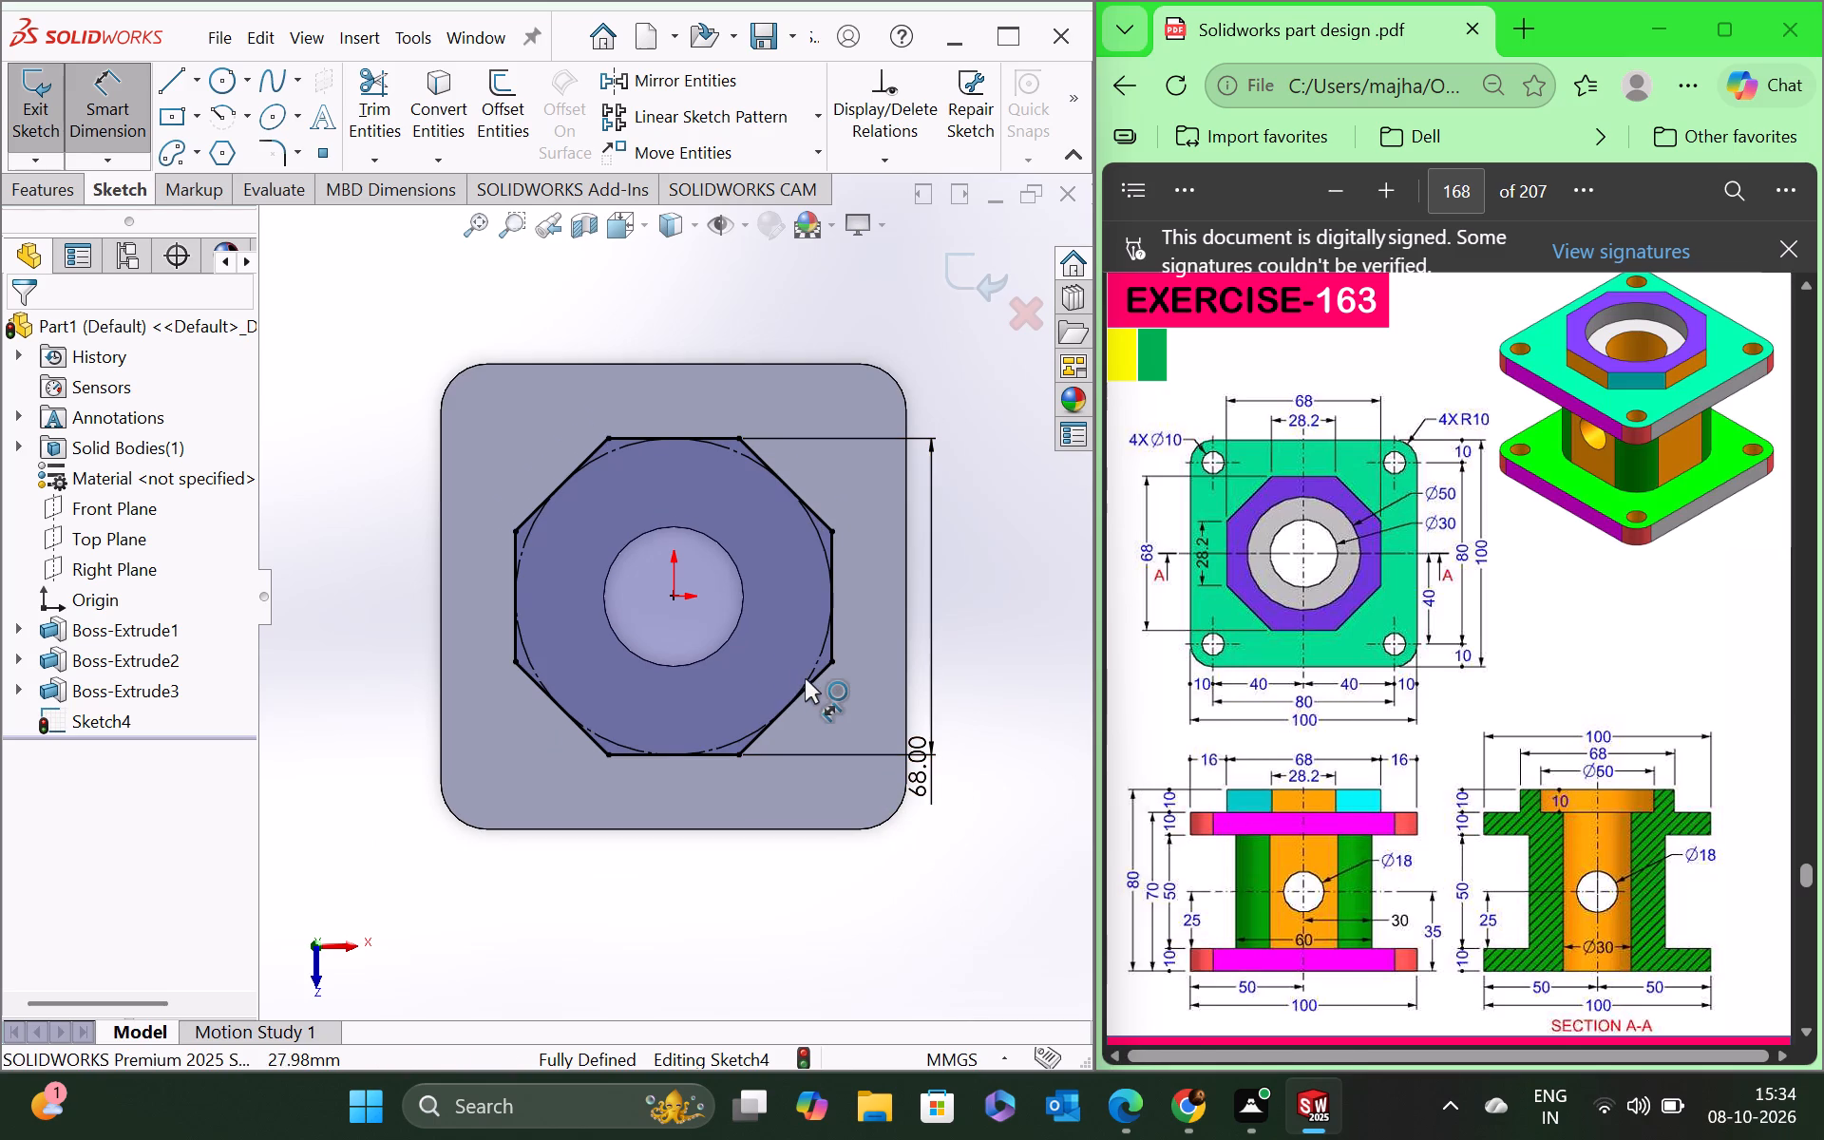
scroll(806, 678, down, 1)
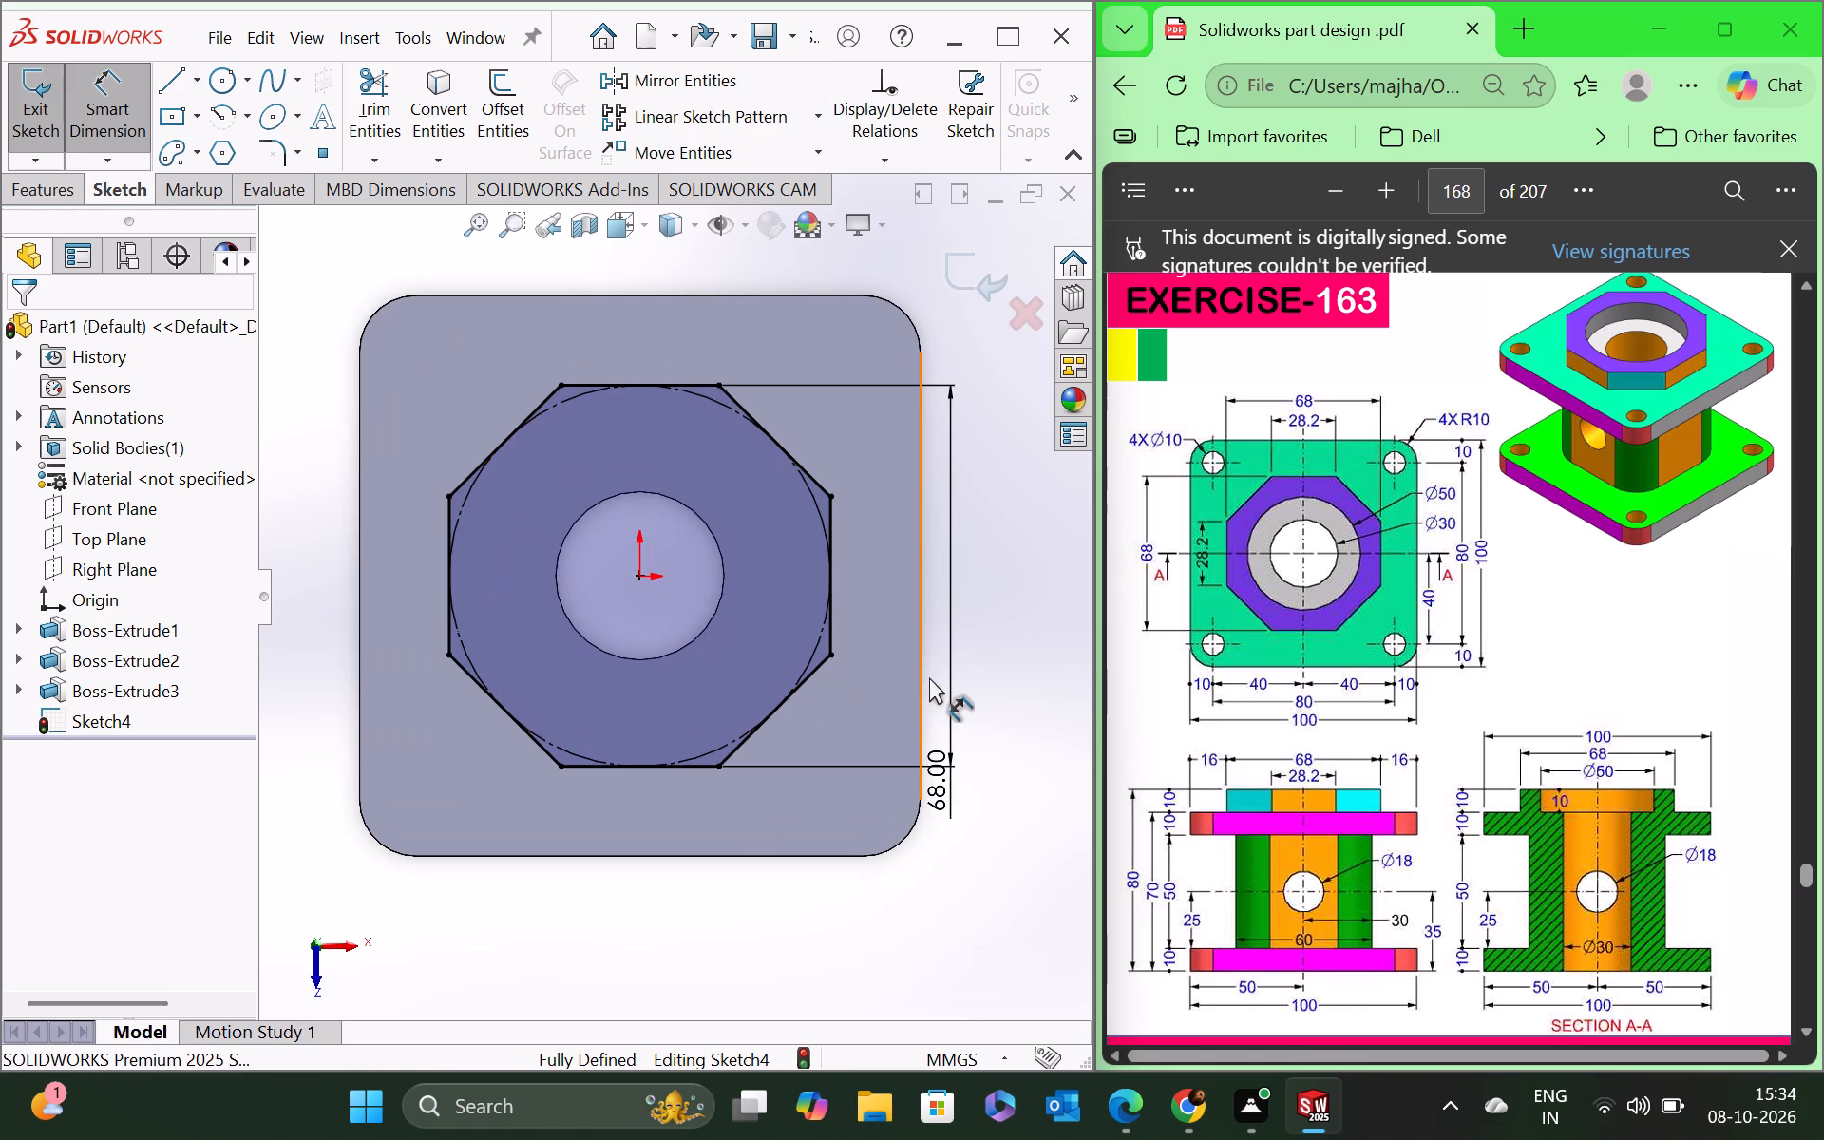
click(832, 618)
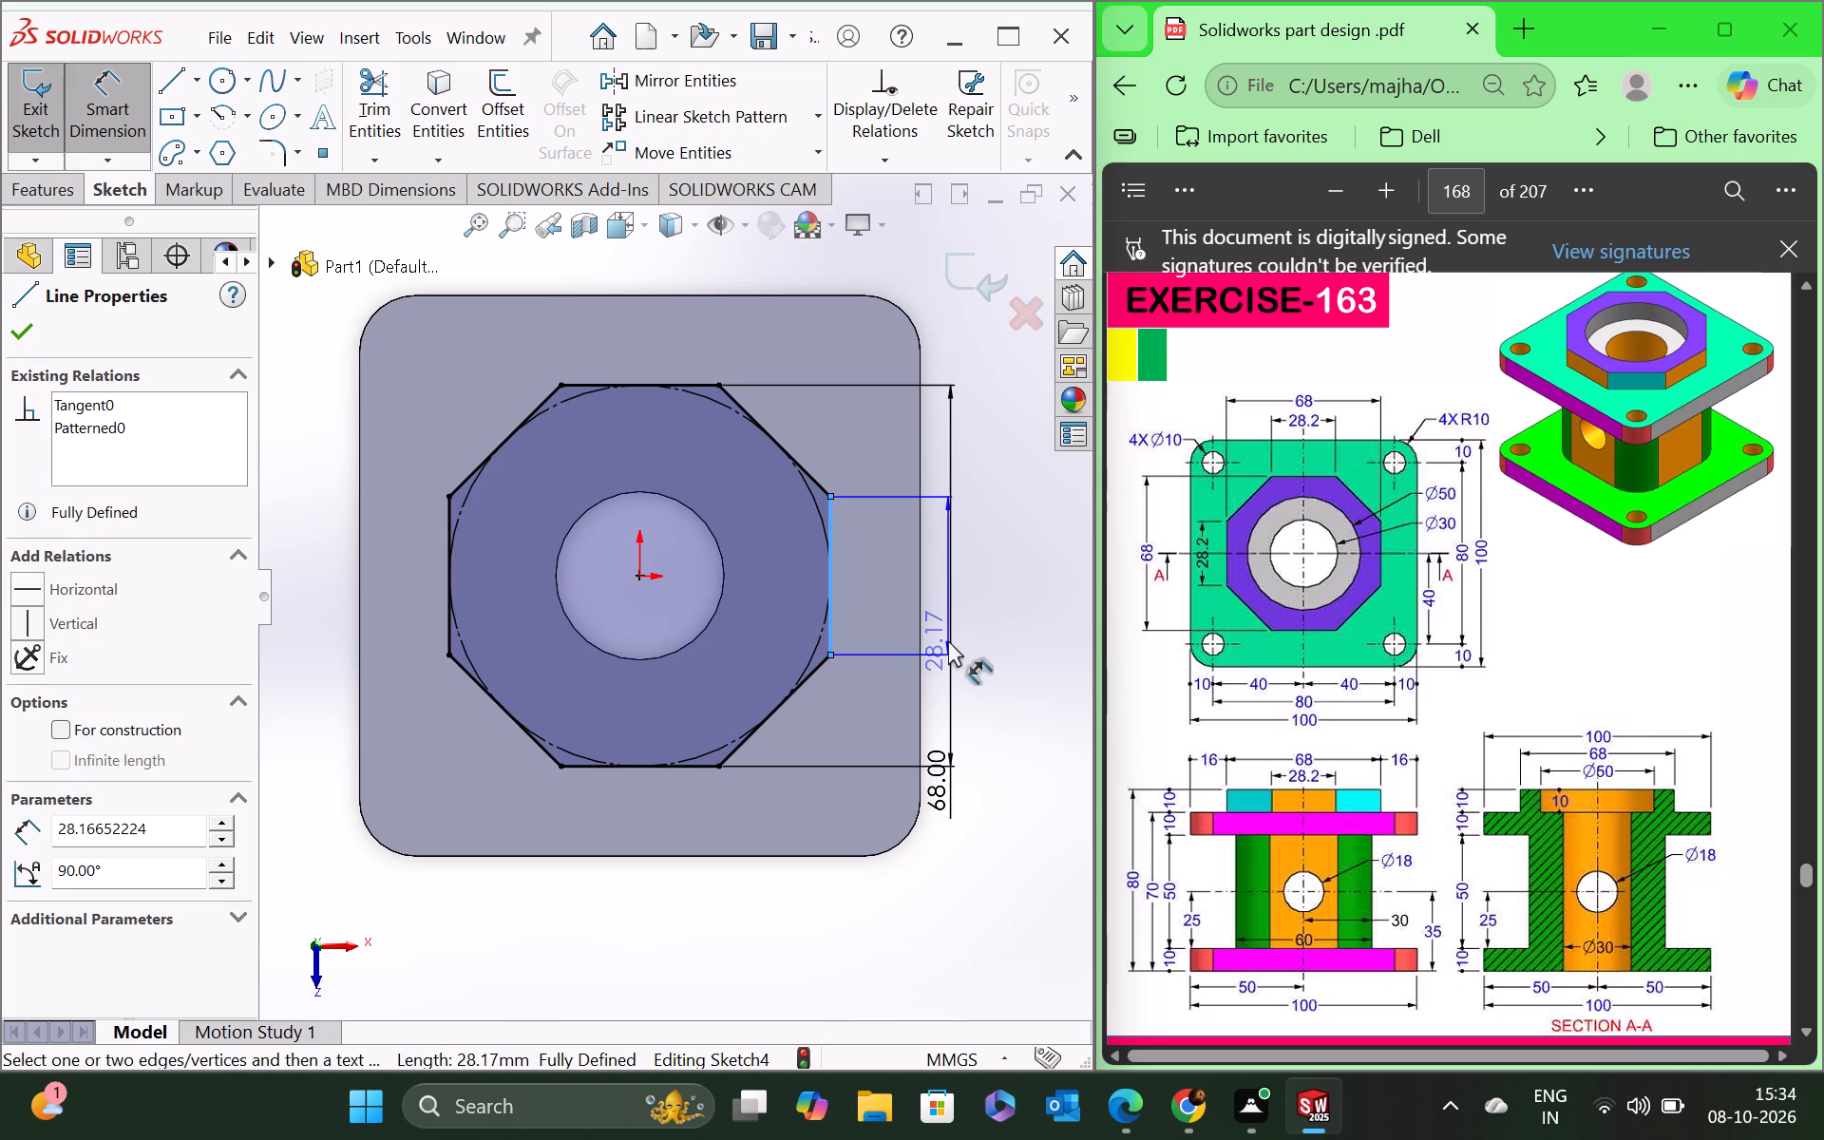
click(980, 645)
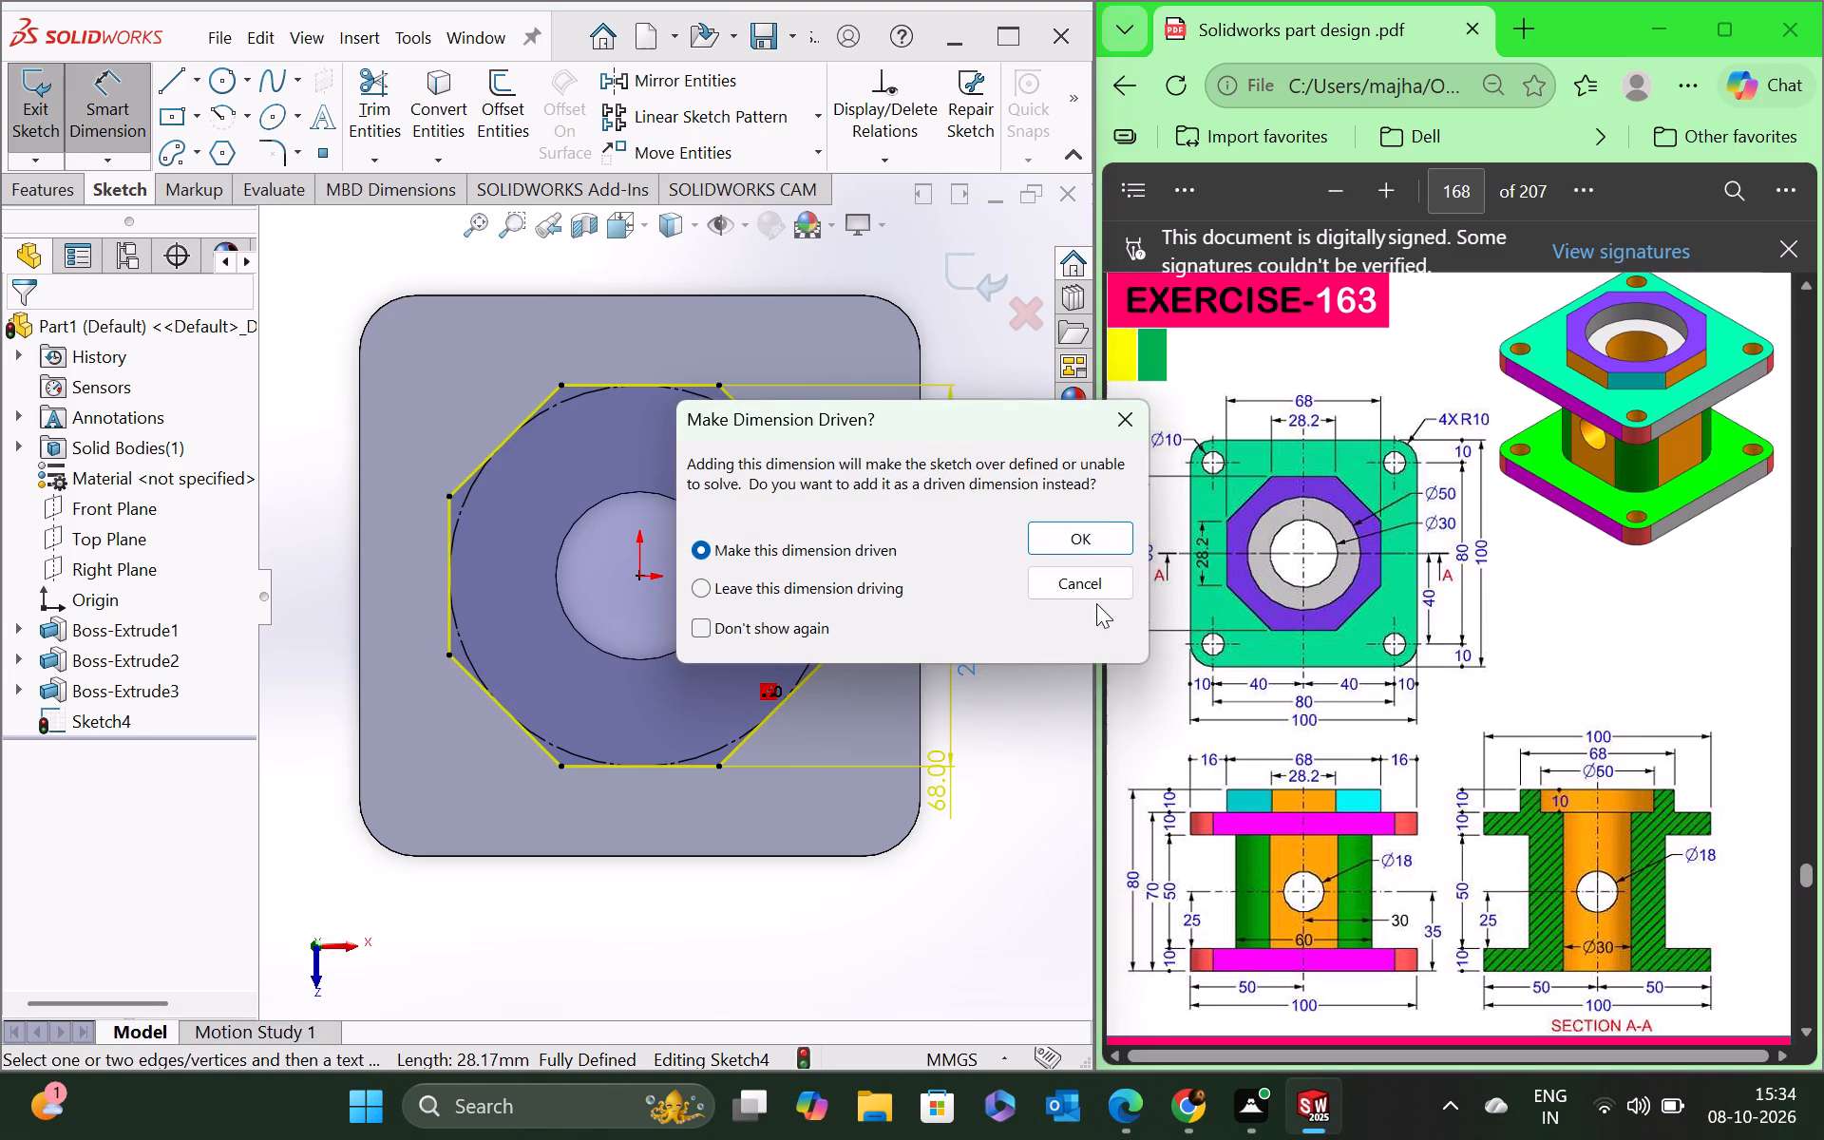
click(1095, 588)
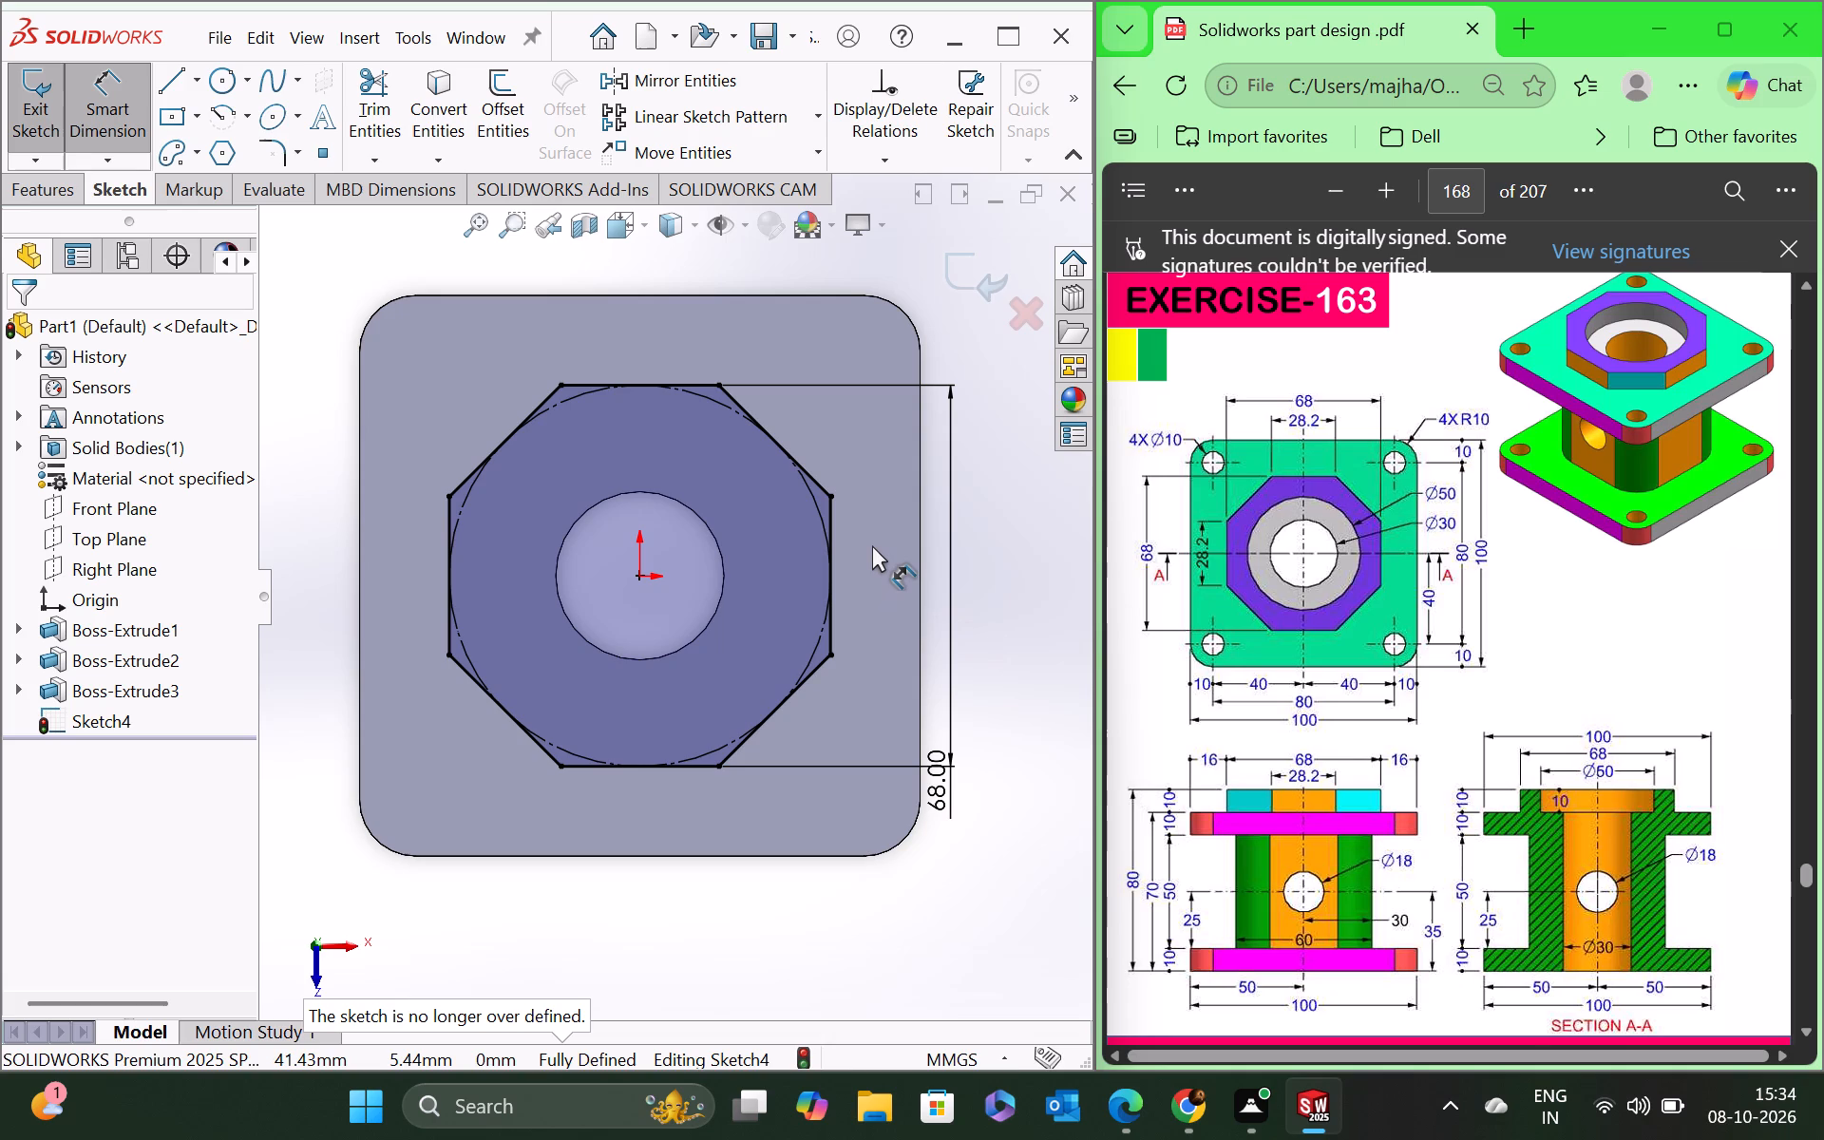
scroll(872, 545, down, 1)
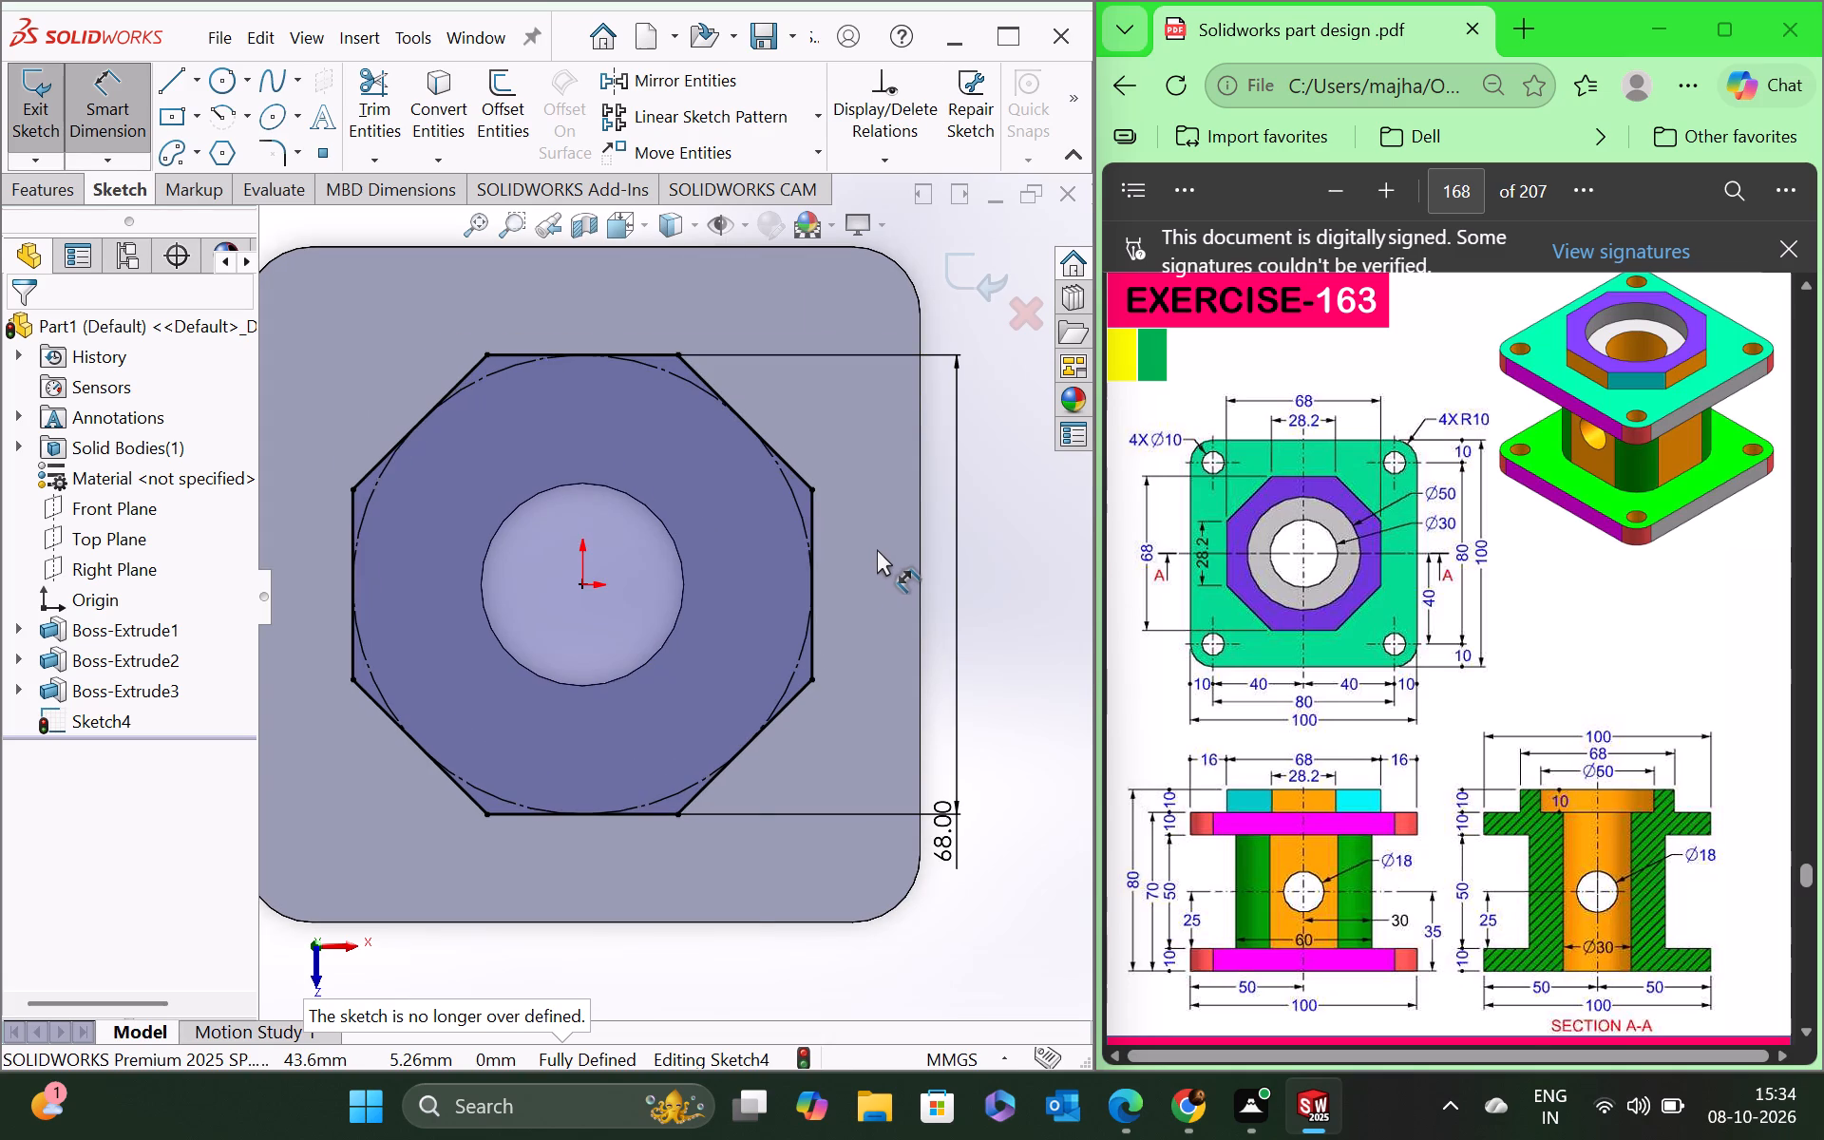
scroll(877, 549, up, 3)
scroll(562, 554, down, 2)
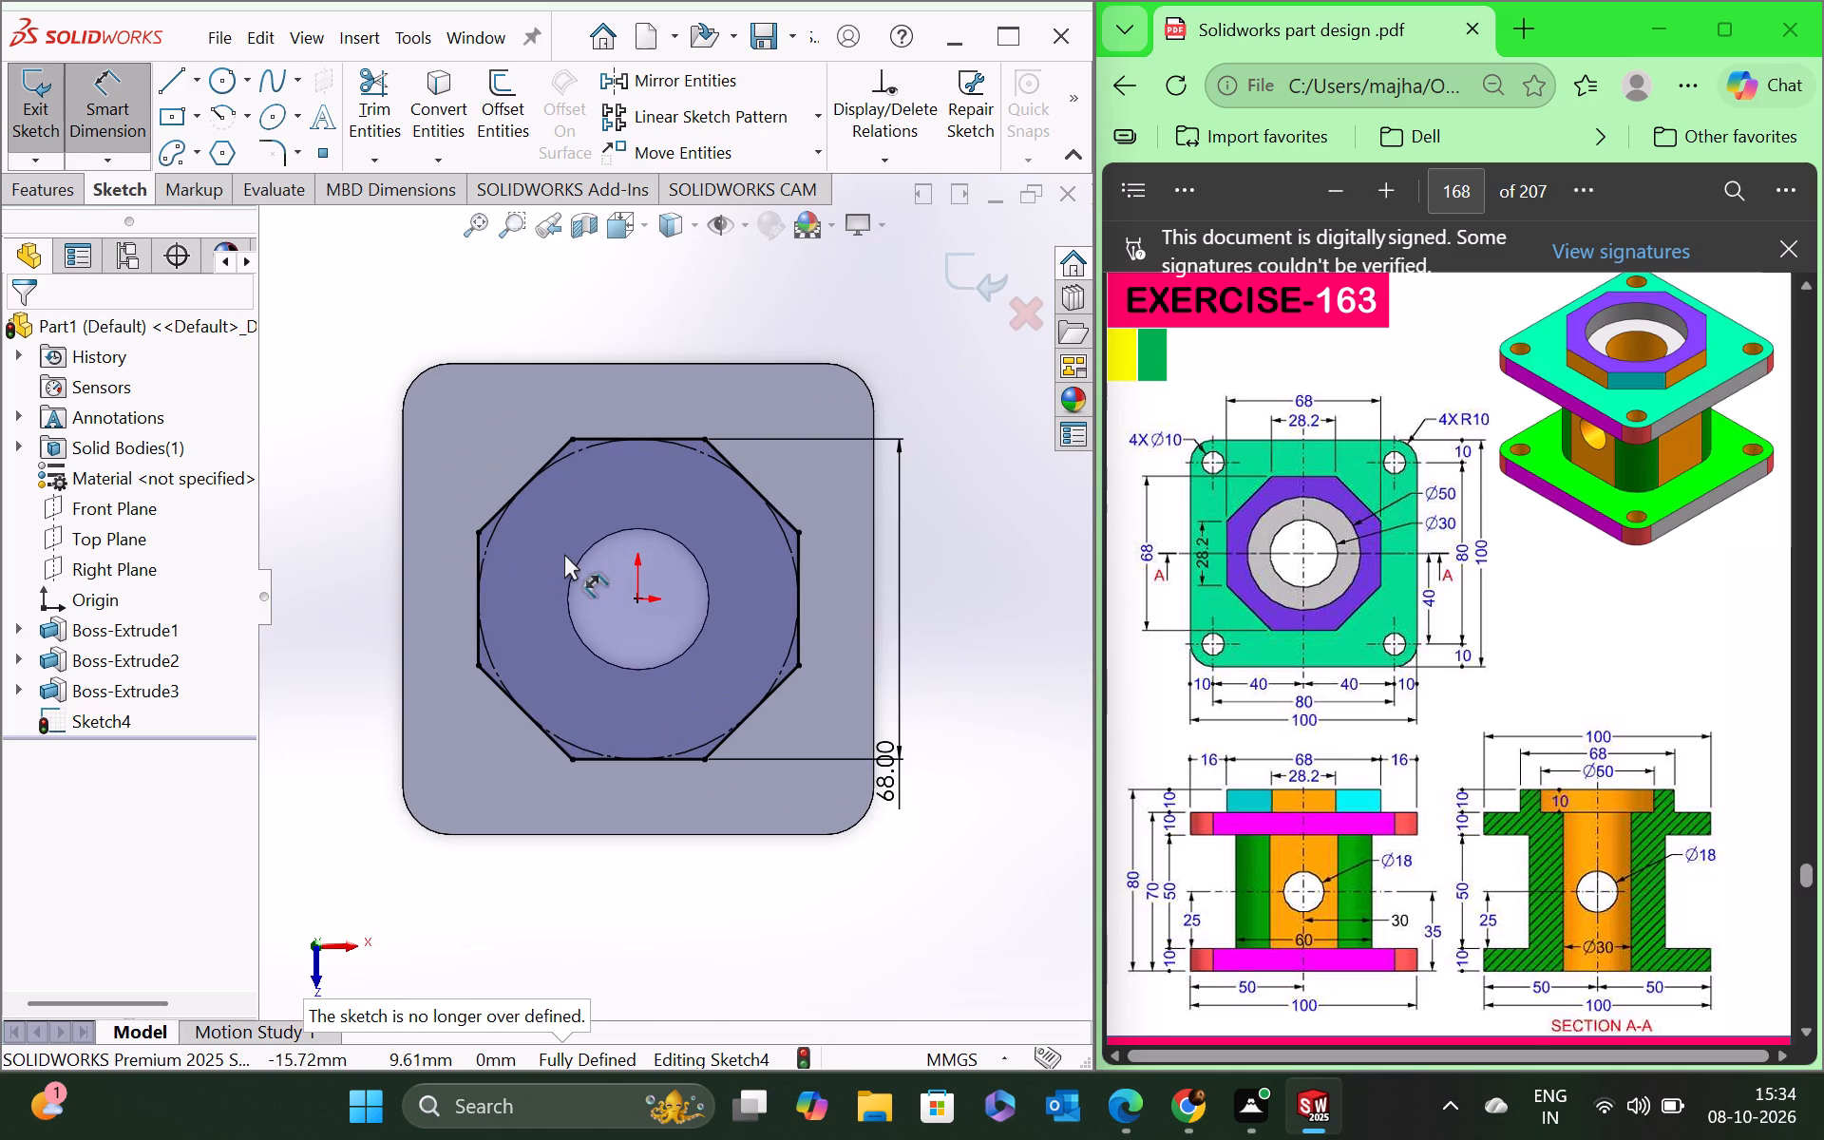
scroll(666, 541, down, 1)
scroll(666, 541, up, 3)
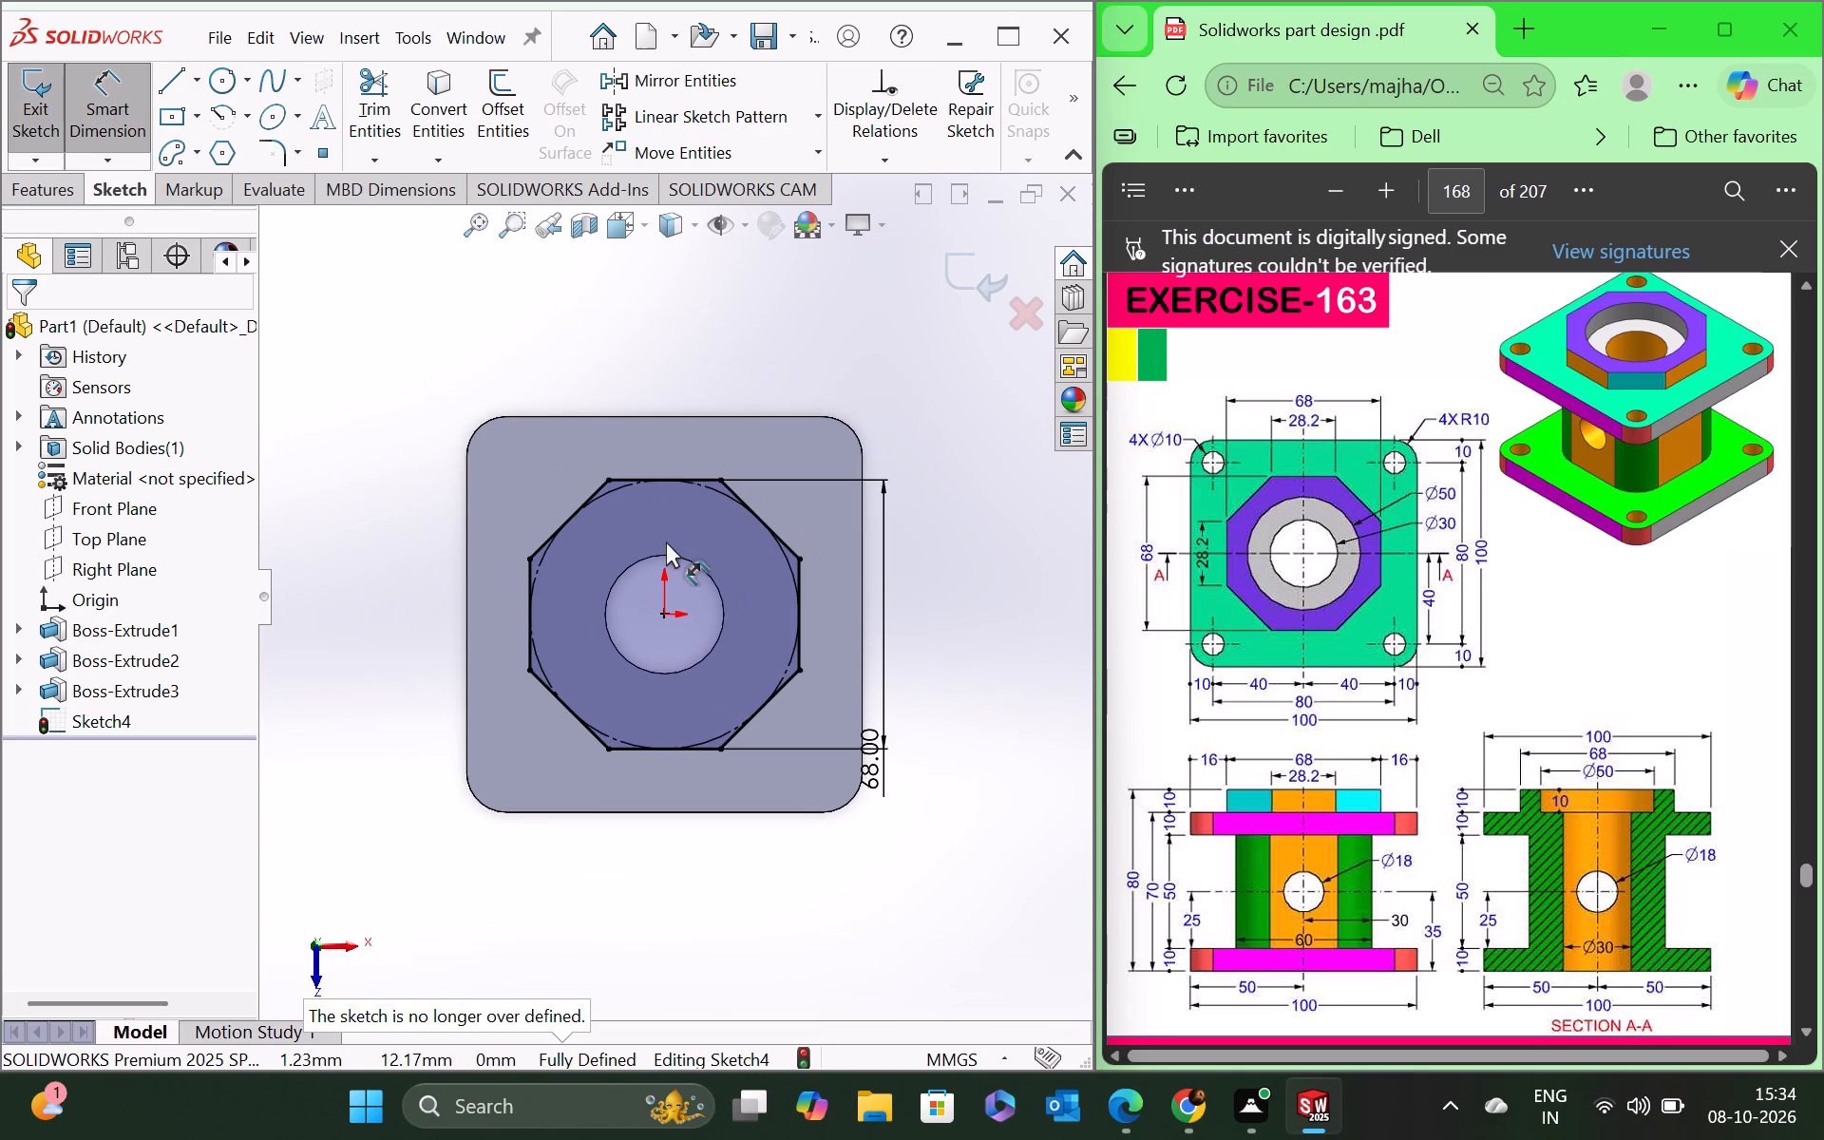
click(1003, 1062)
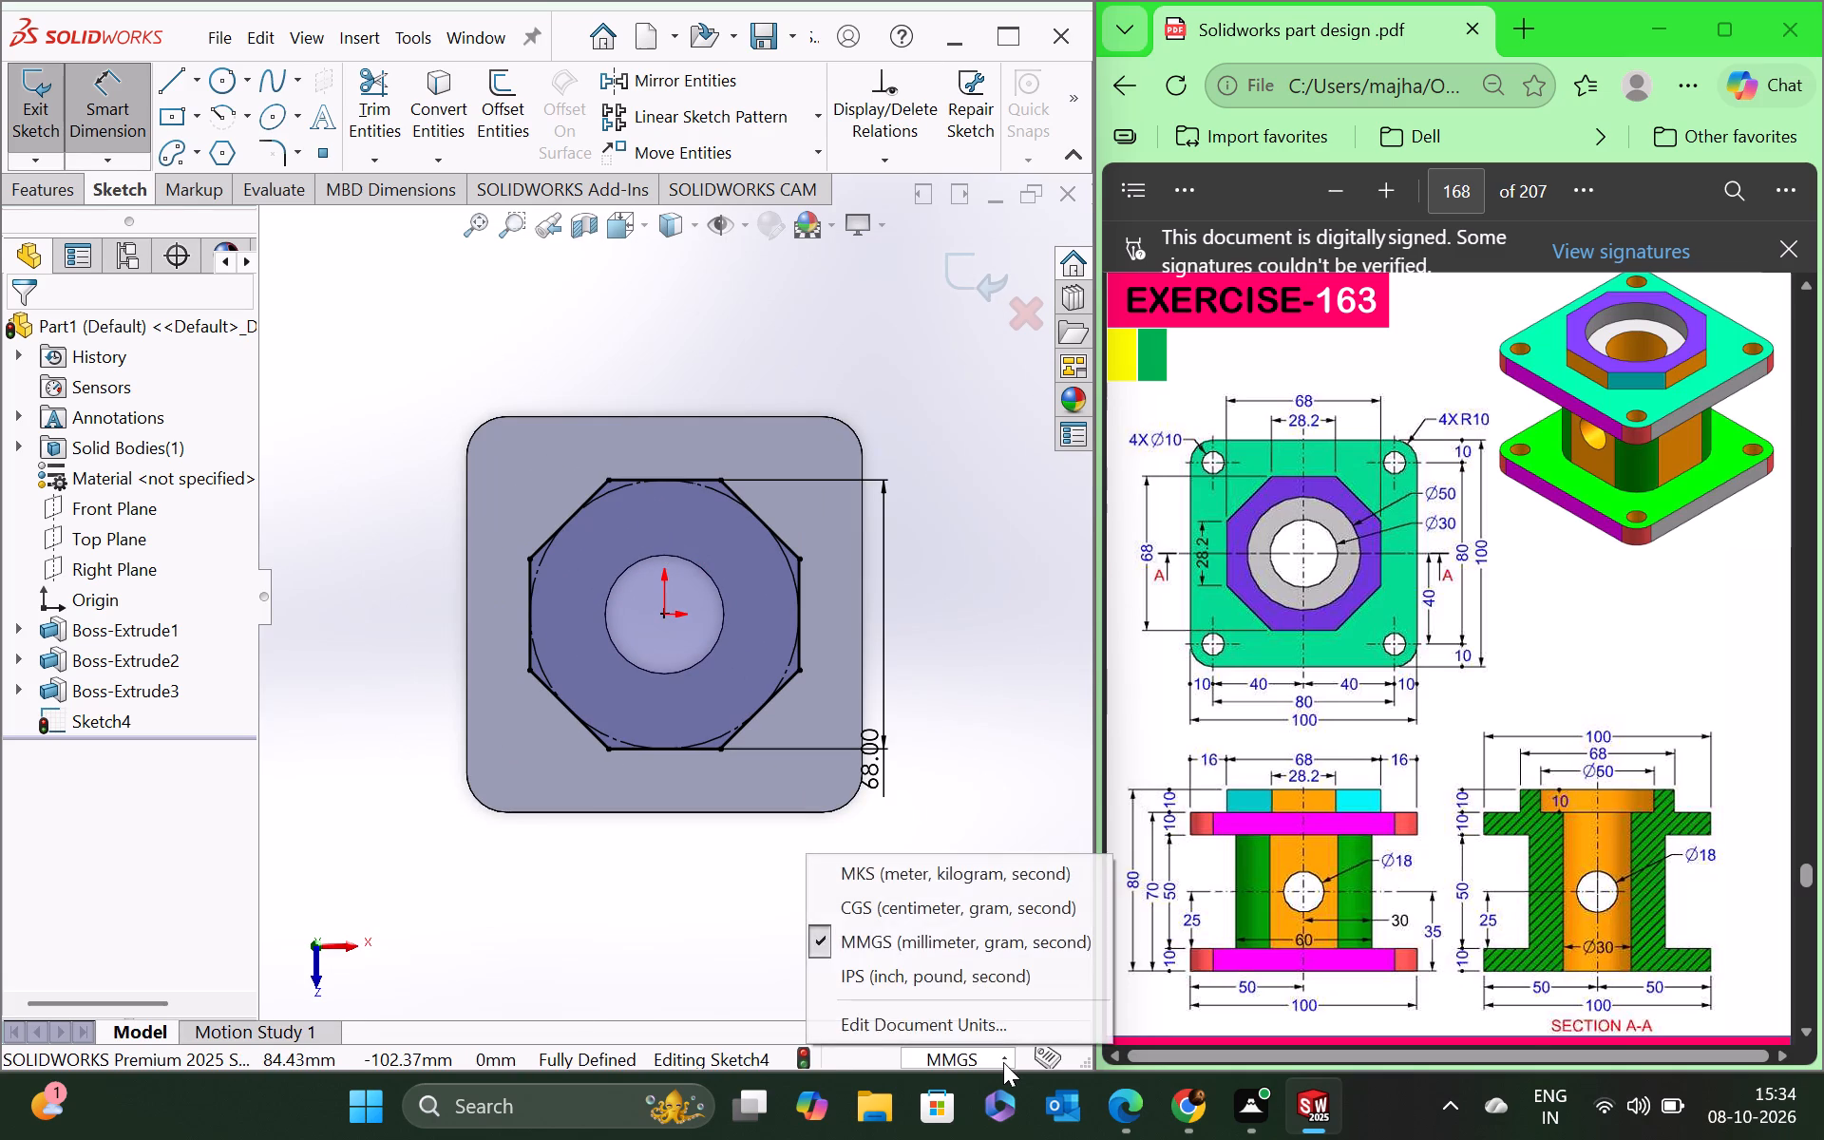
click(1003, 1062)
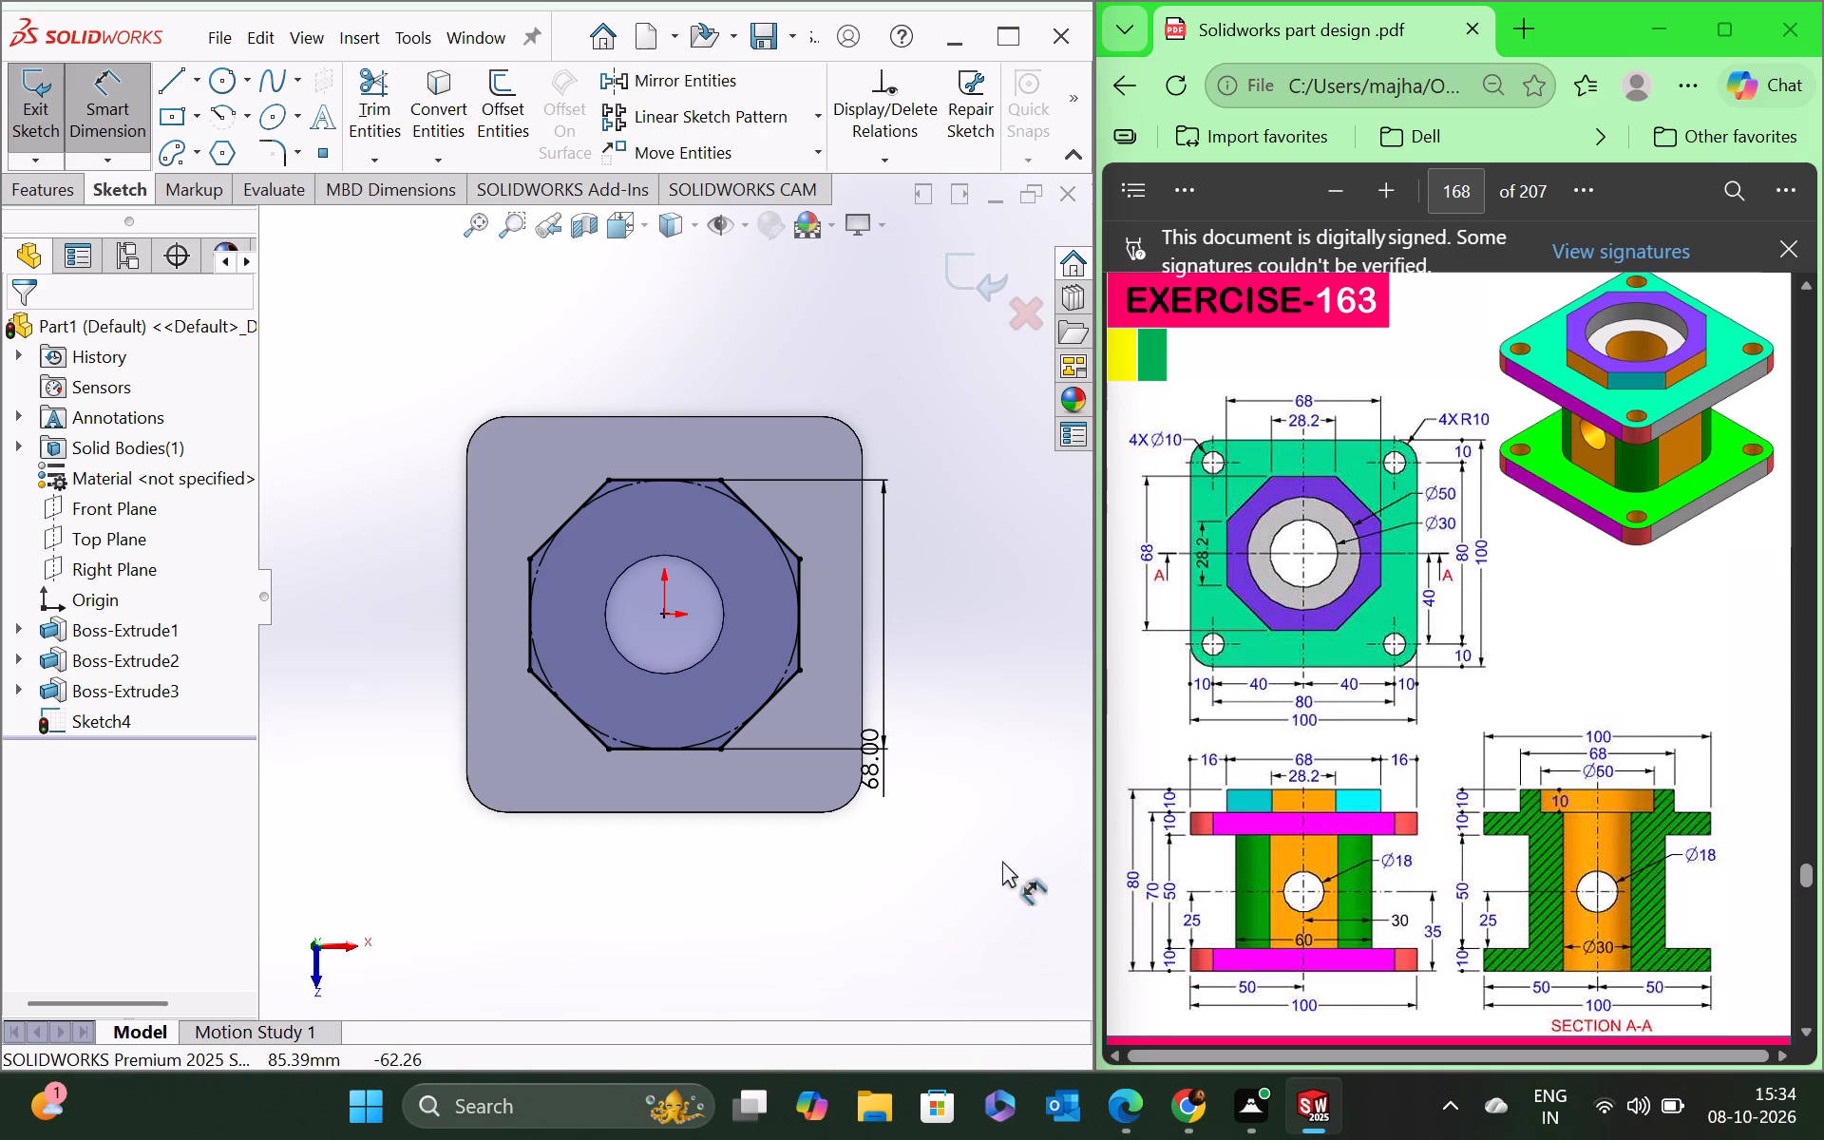
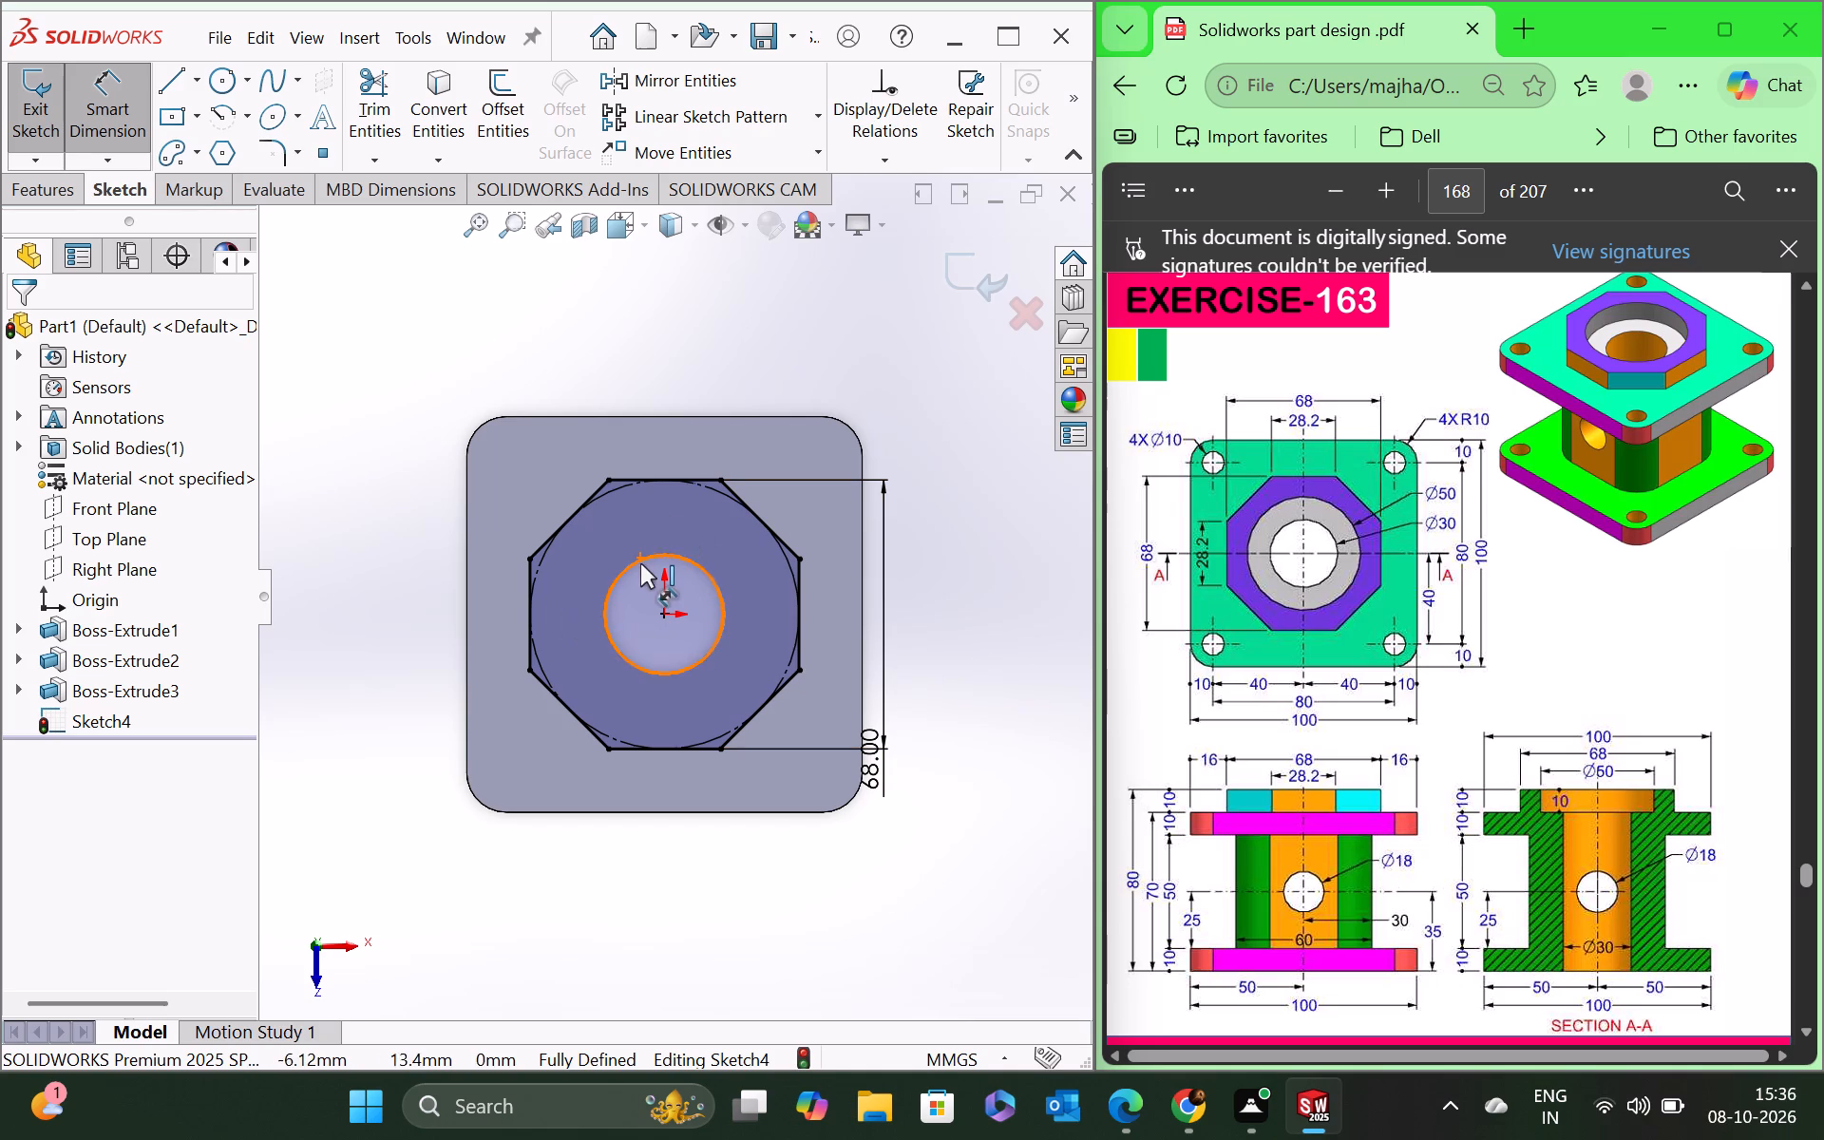
Sketch a circle of about 26 mm radius centred on the origin, inside the octagon.
click(220, 84)
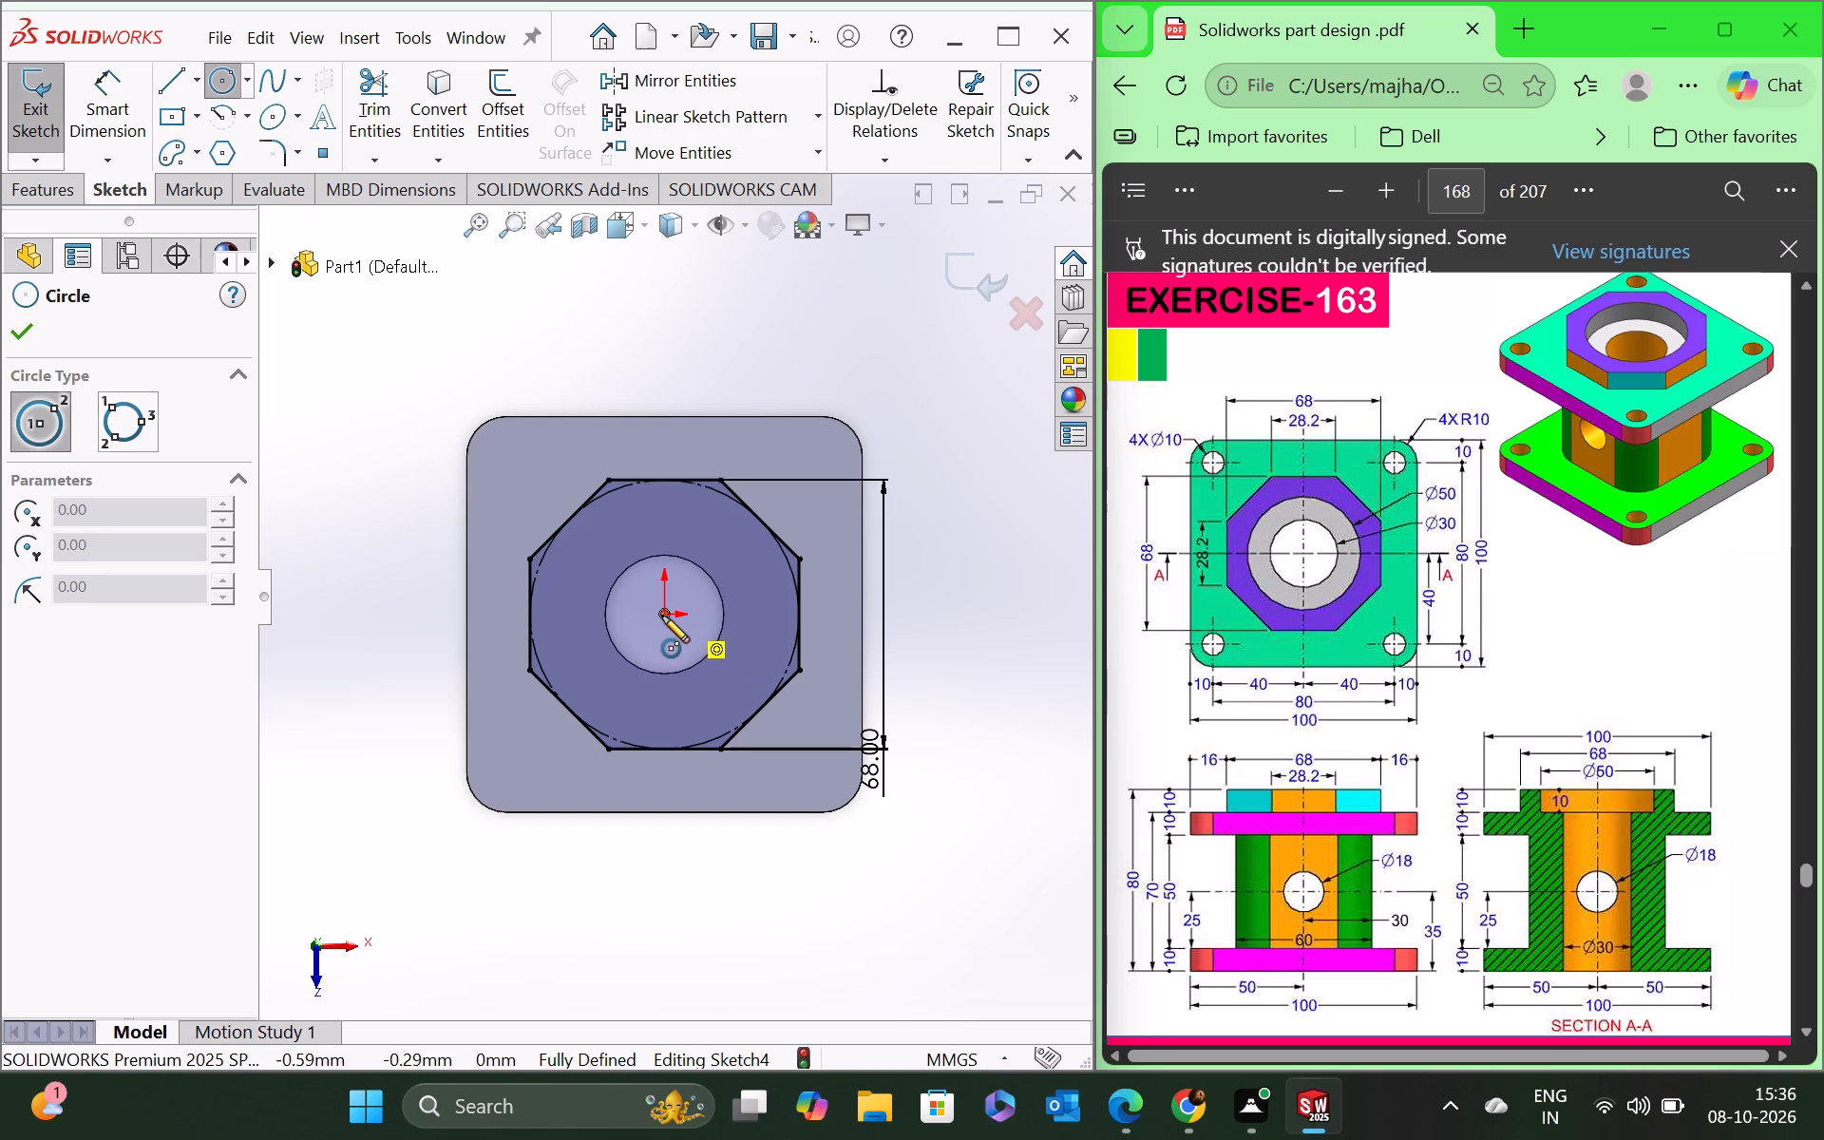
click(662, 616)
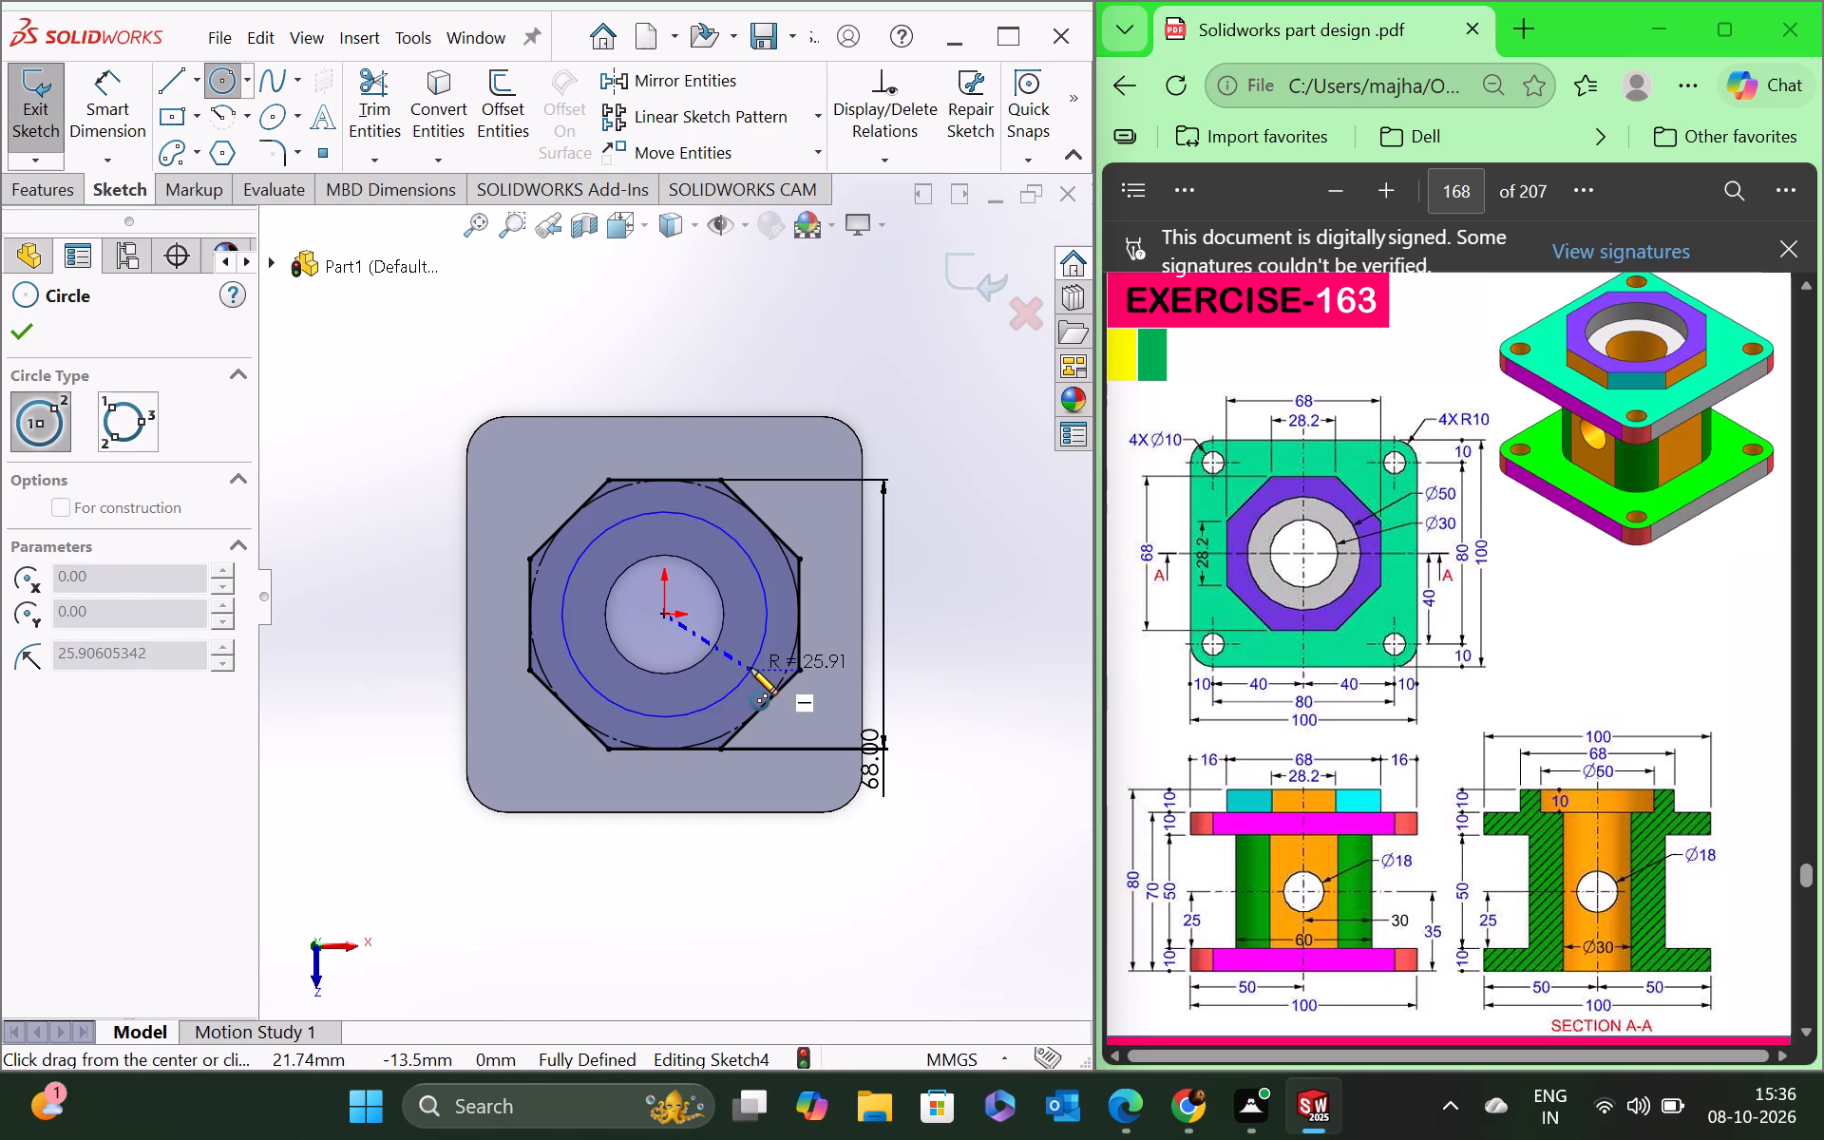
click(750, 668)
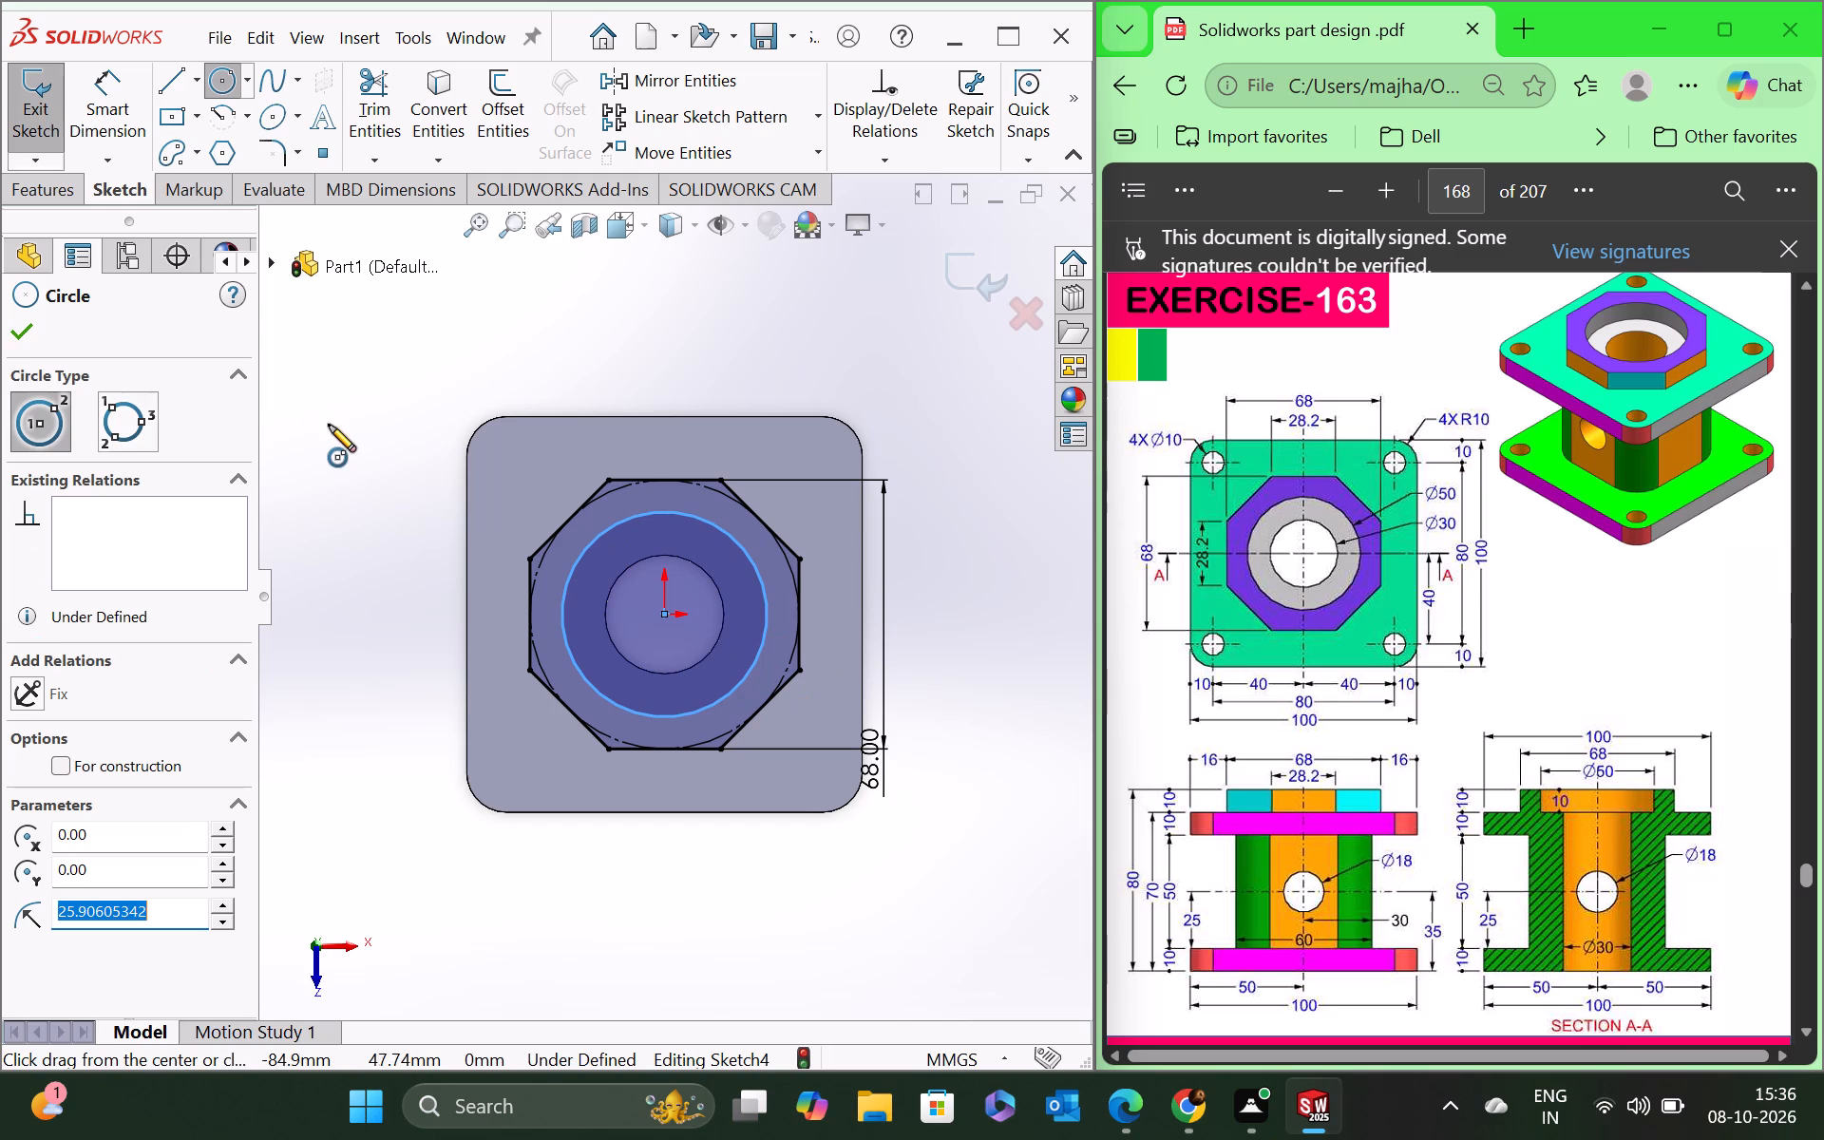
click(23, 330)
Dimension the circle inside the octagon and set its diameter to 50 mm.
click(121, 110)
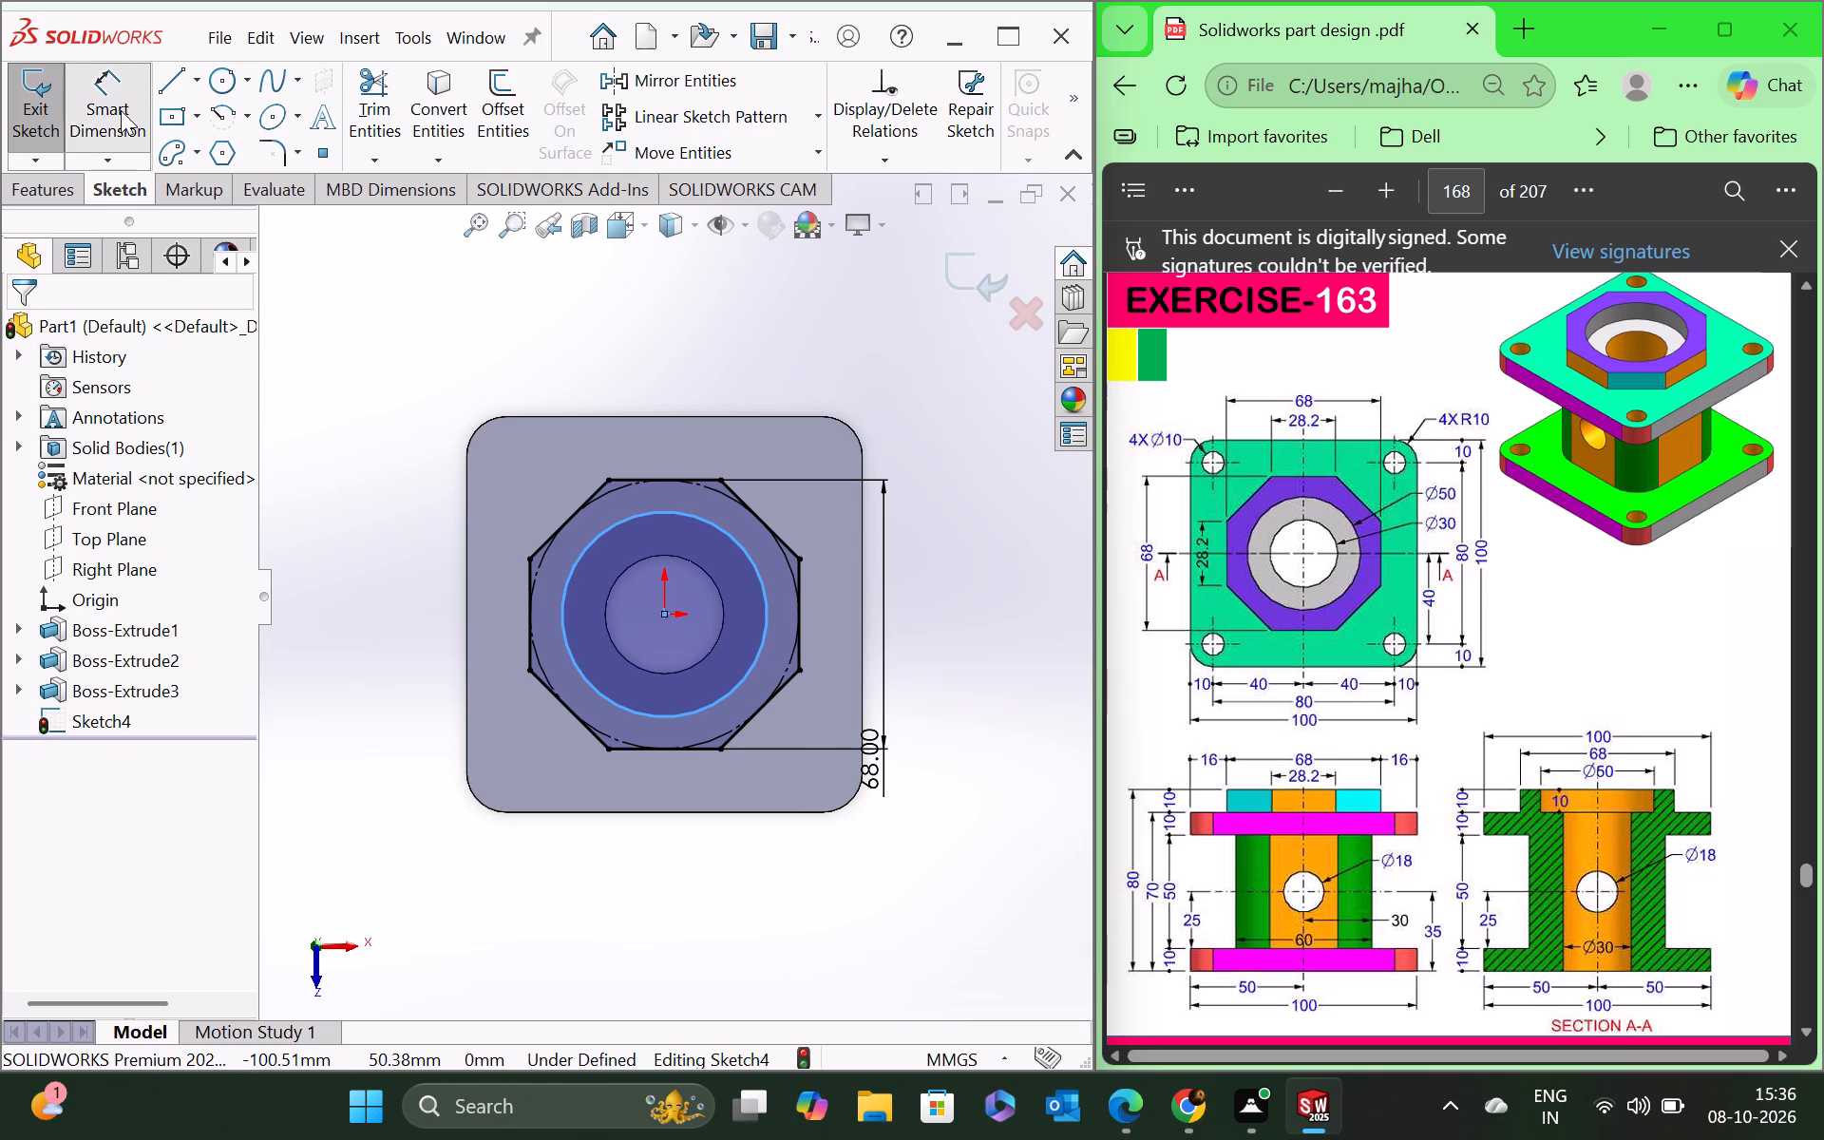
click(756, 659)
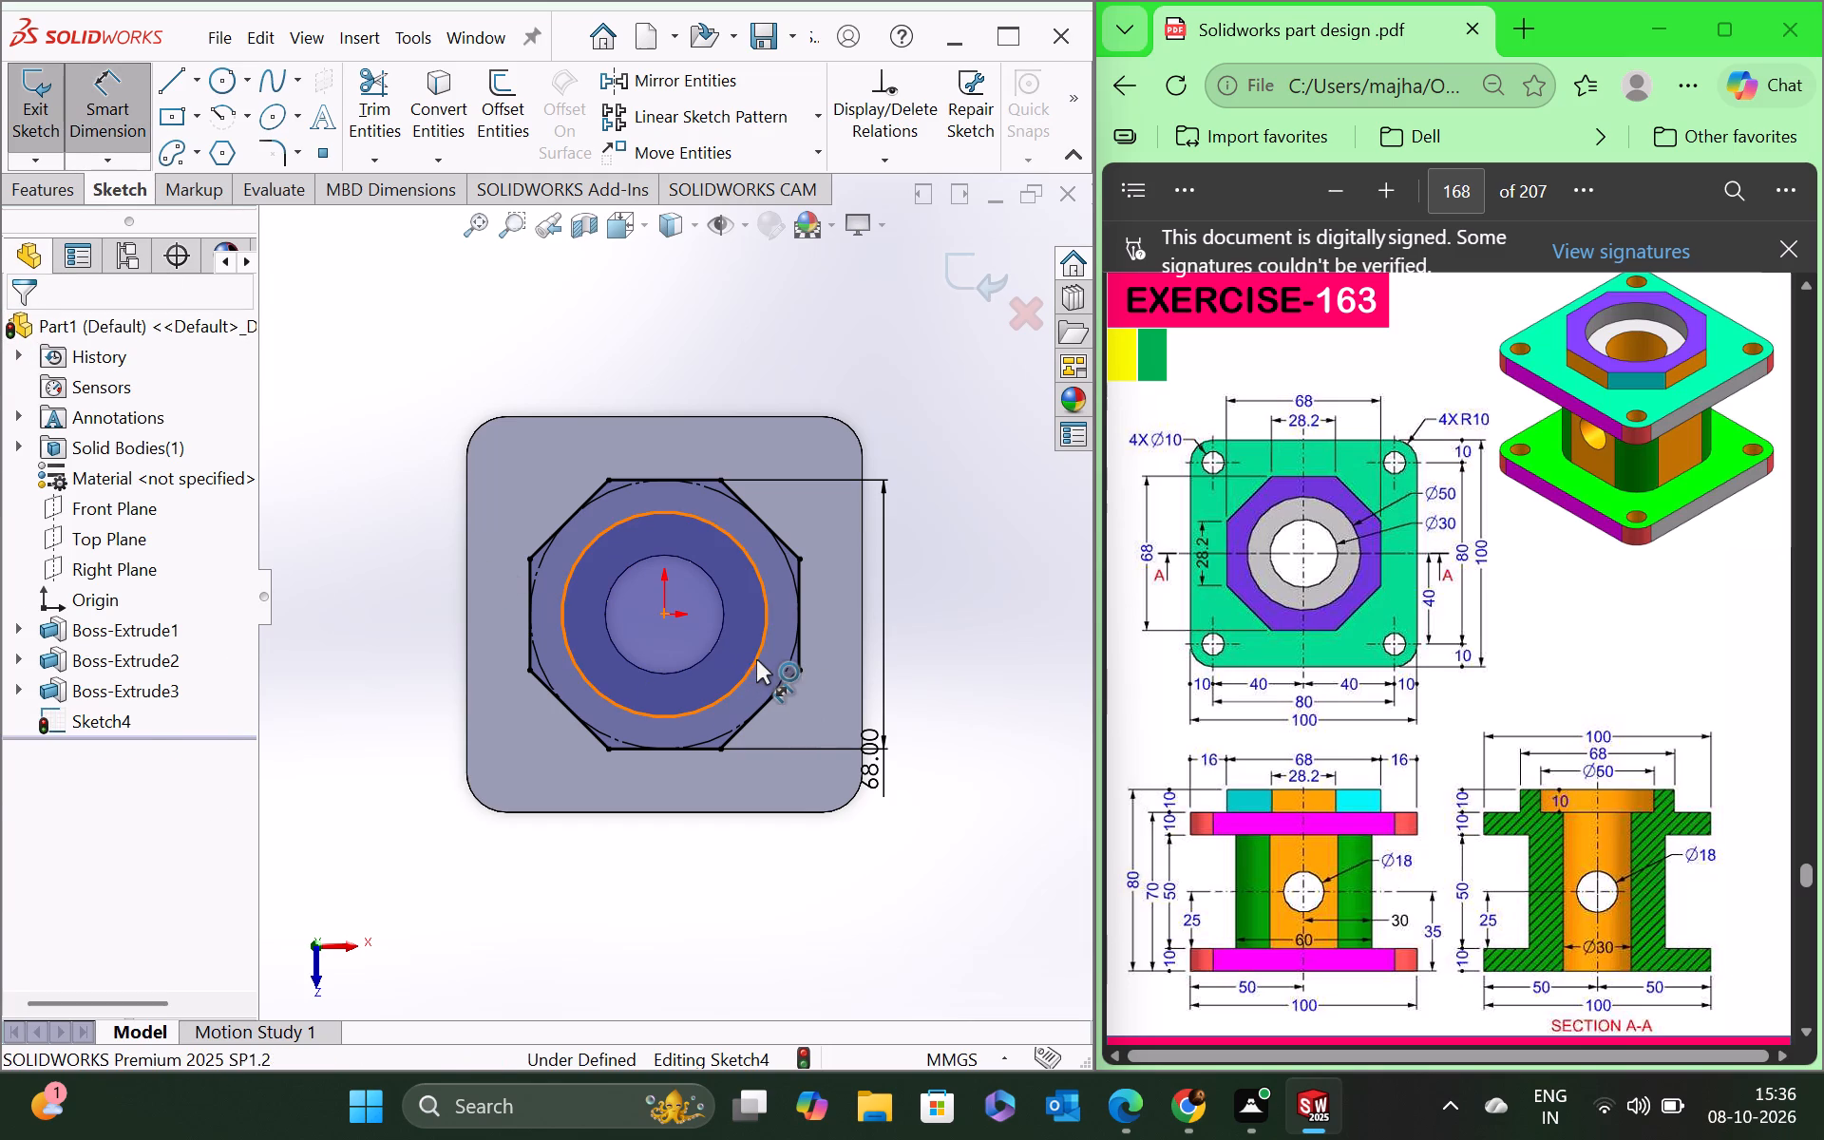
click(1037, 665)
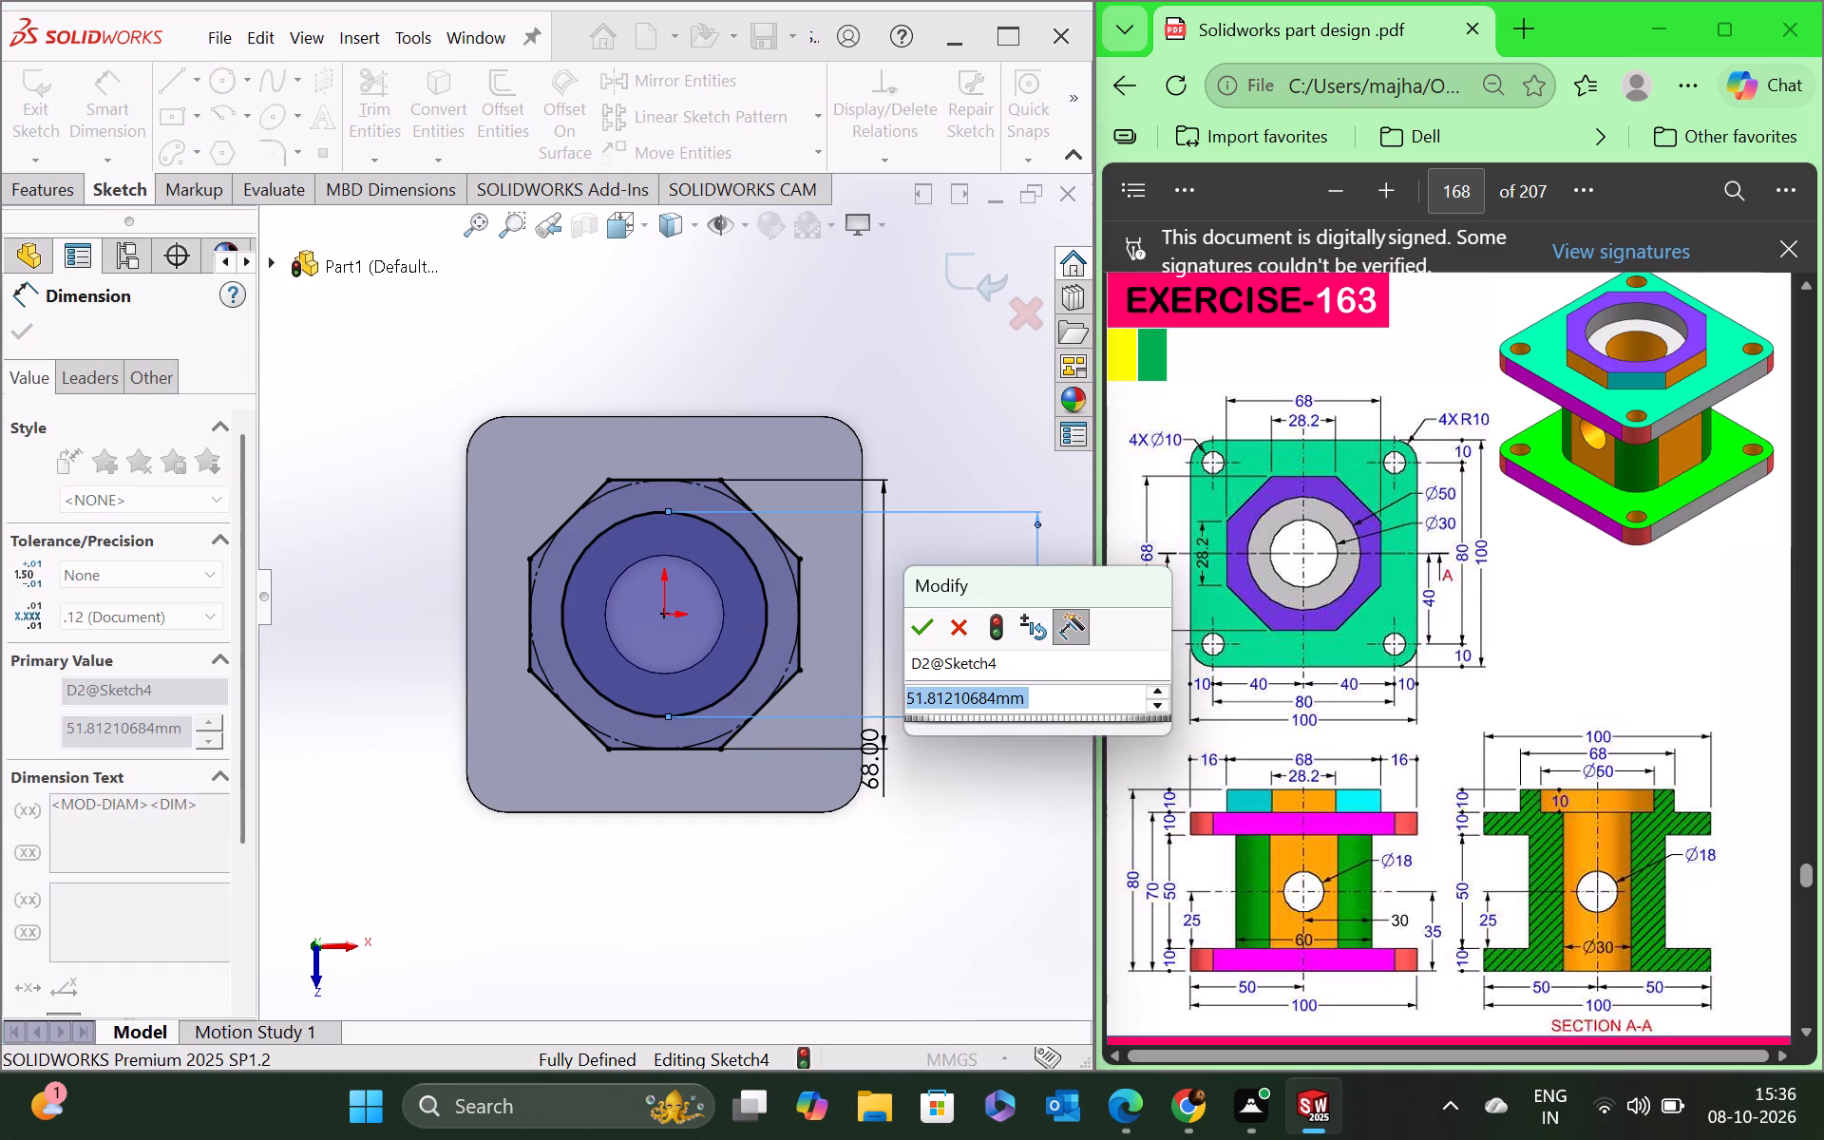
text(50)
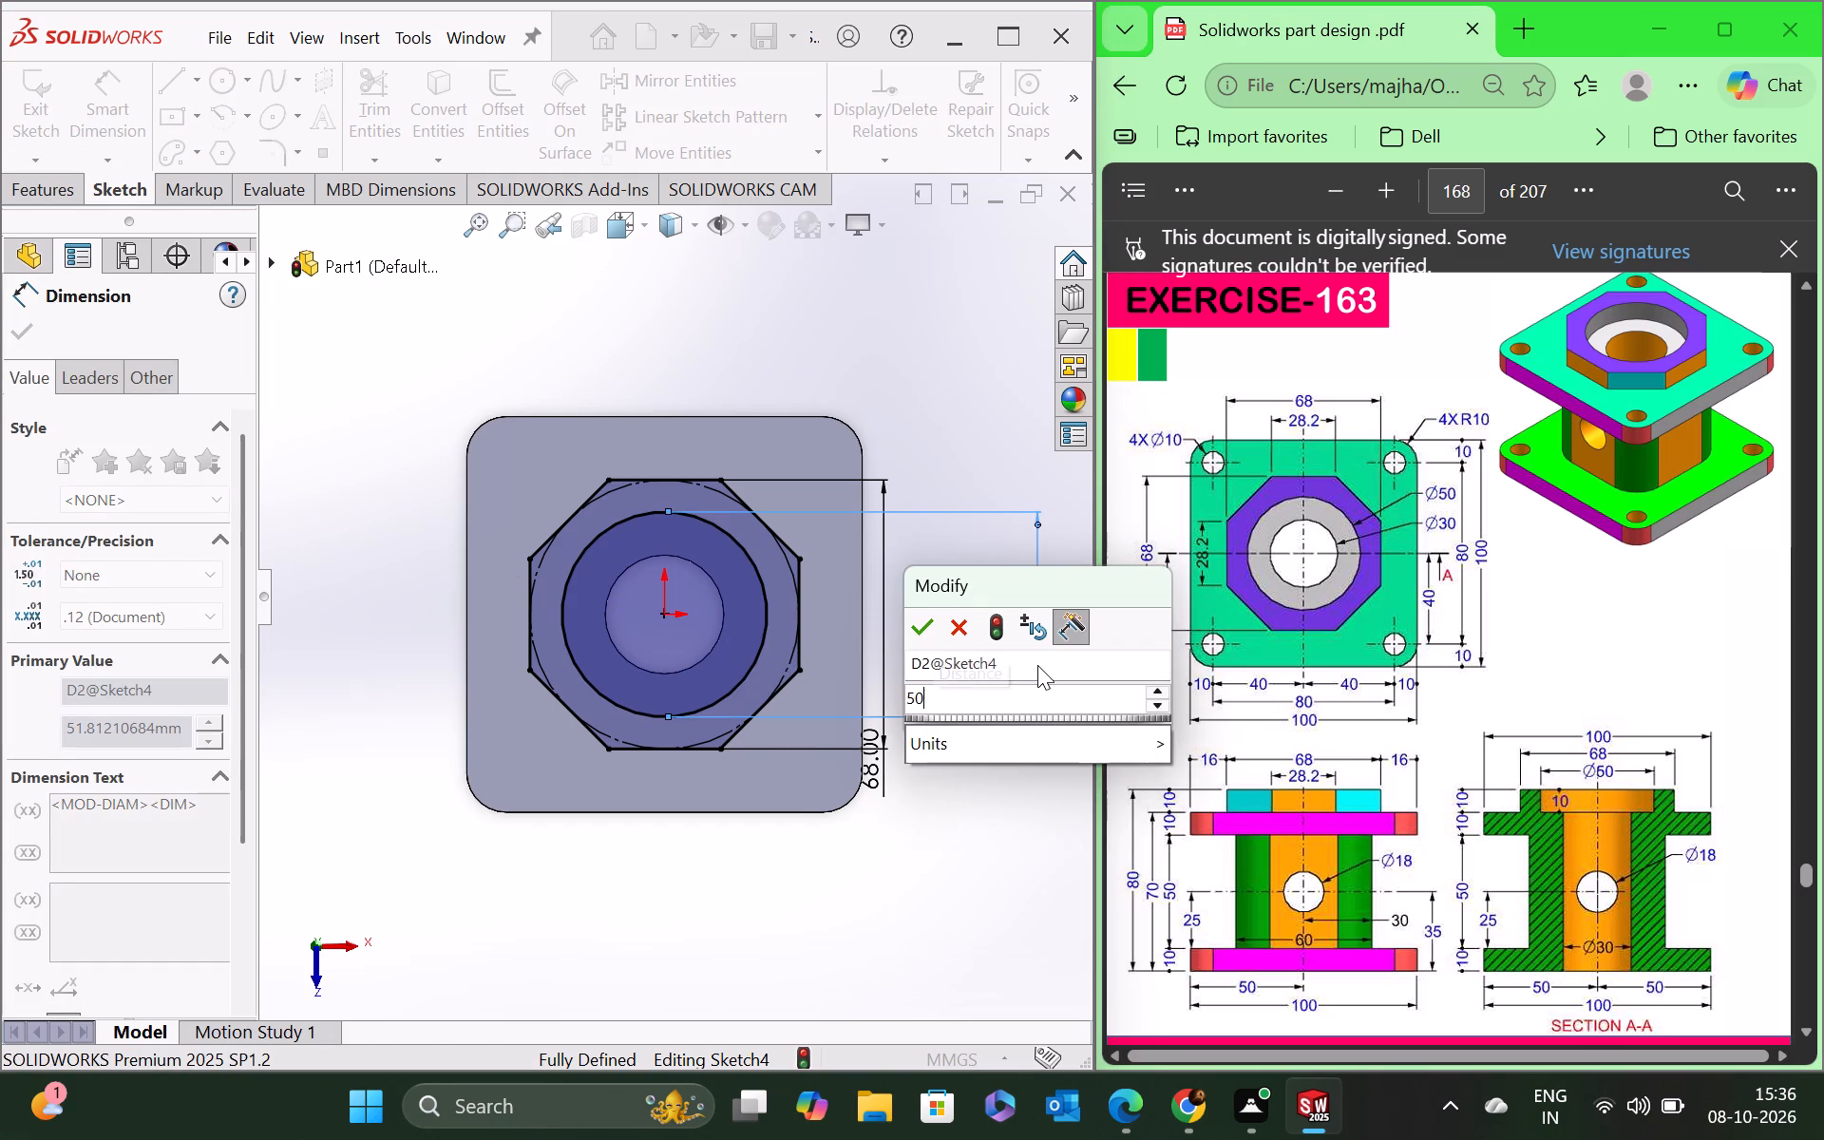
key(Return)
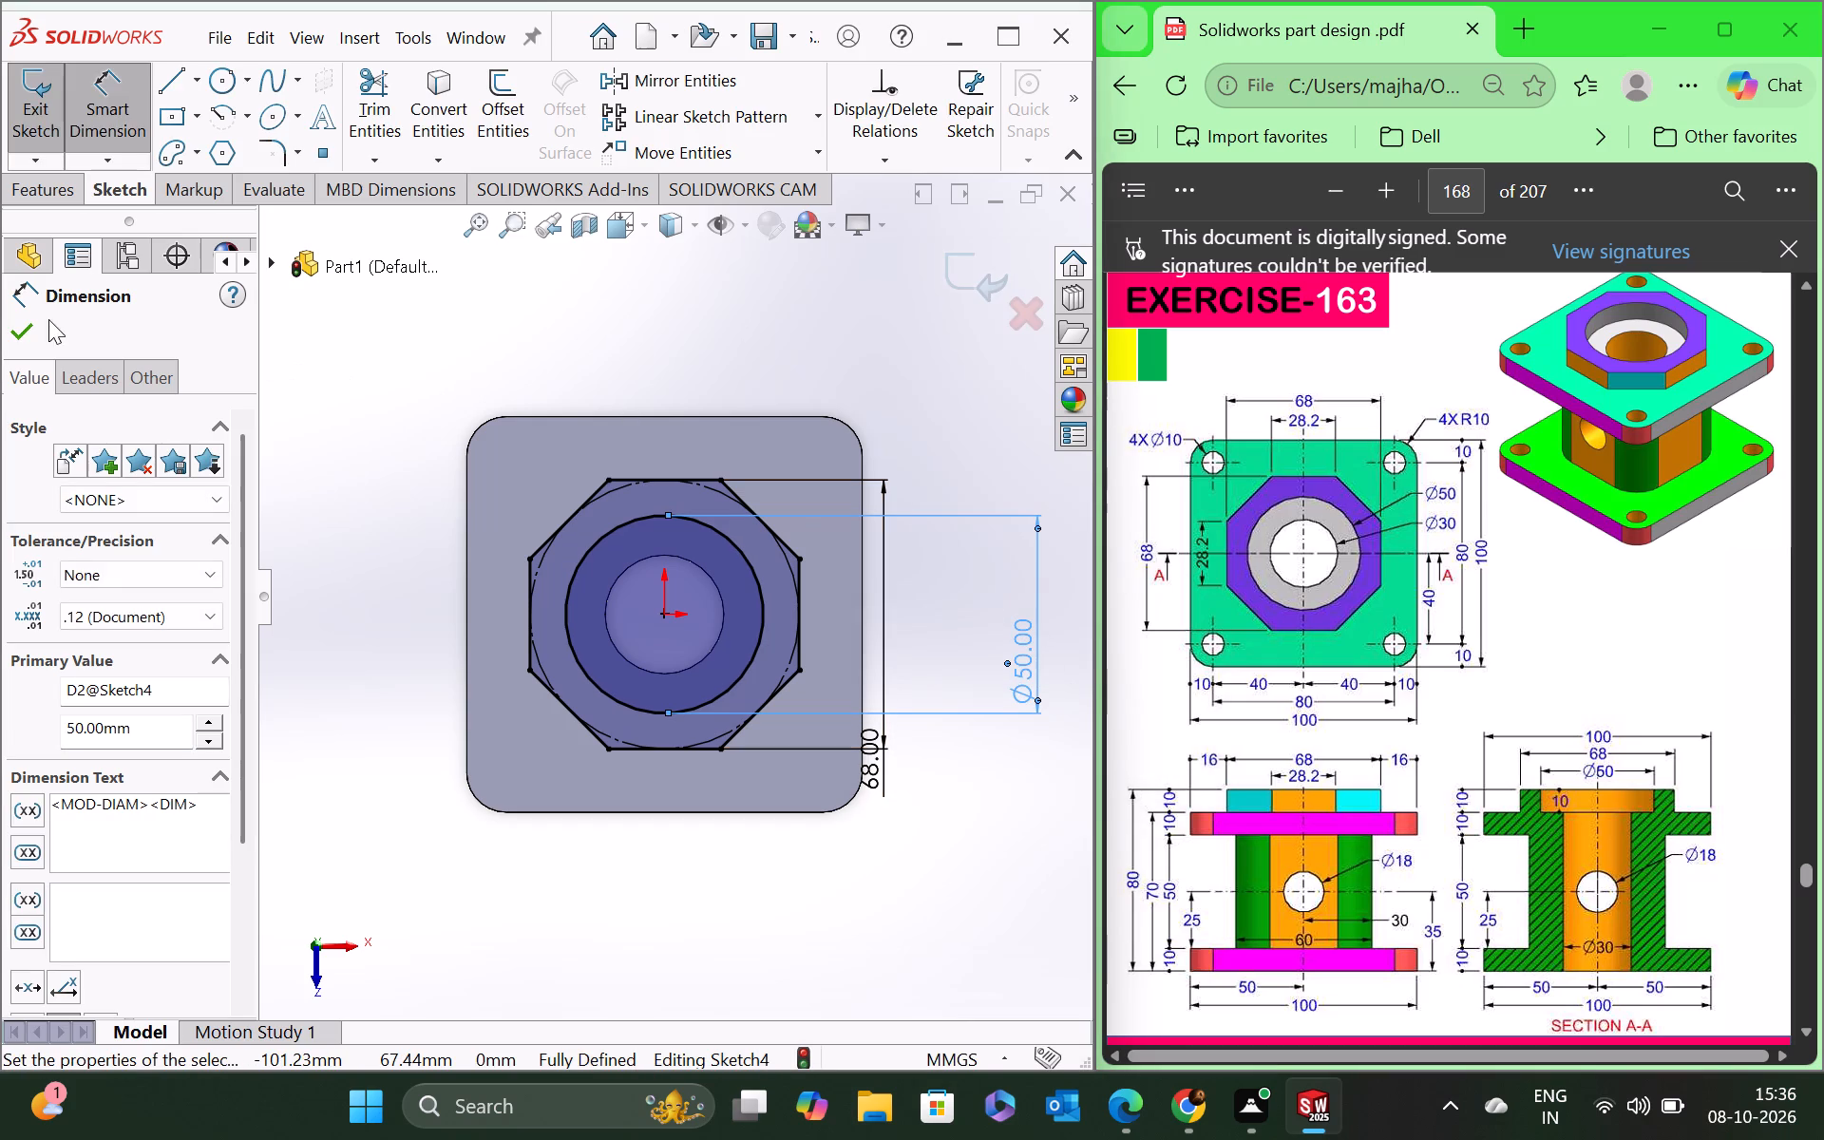
click(29, 329)
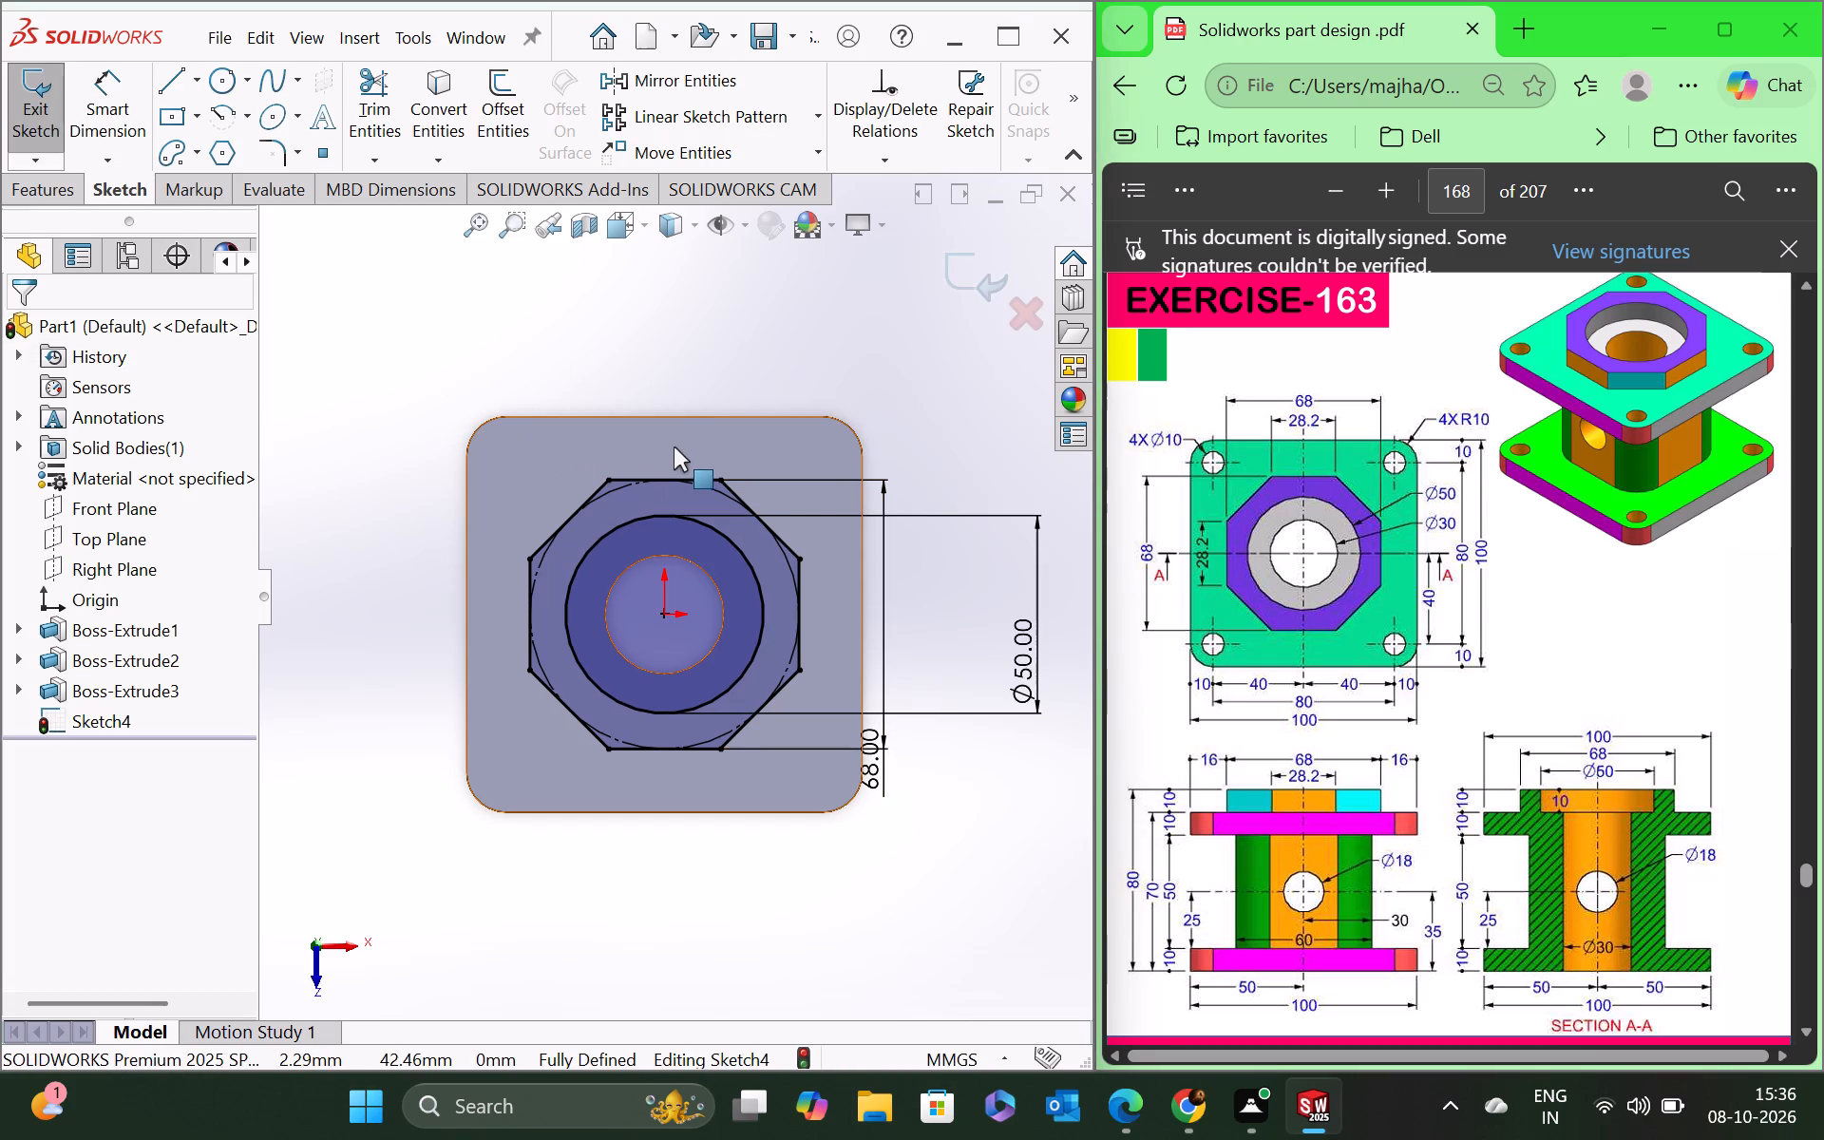
Extrude the ring between the octagon and the circle 10 mm upward from the top flange, merged with the body.
middle_drag(586, 362, 580, 326)
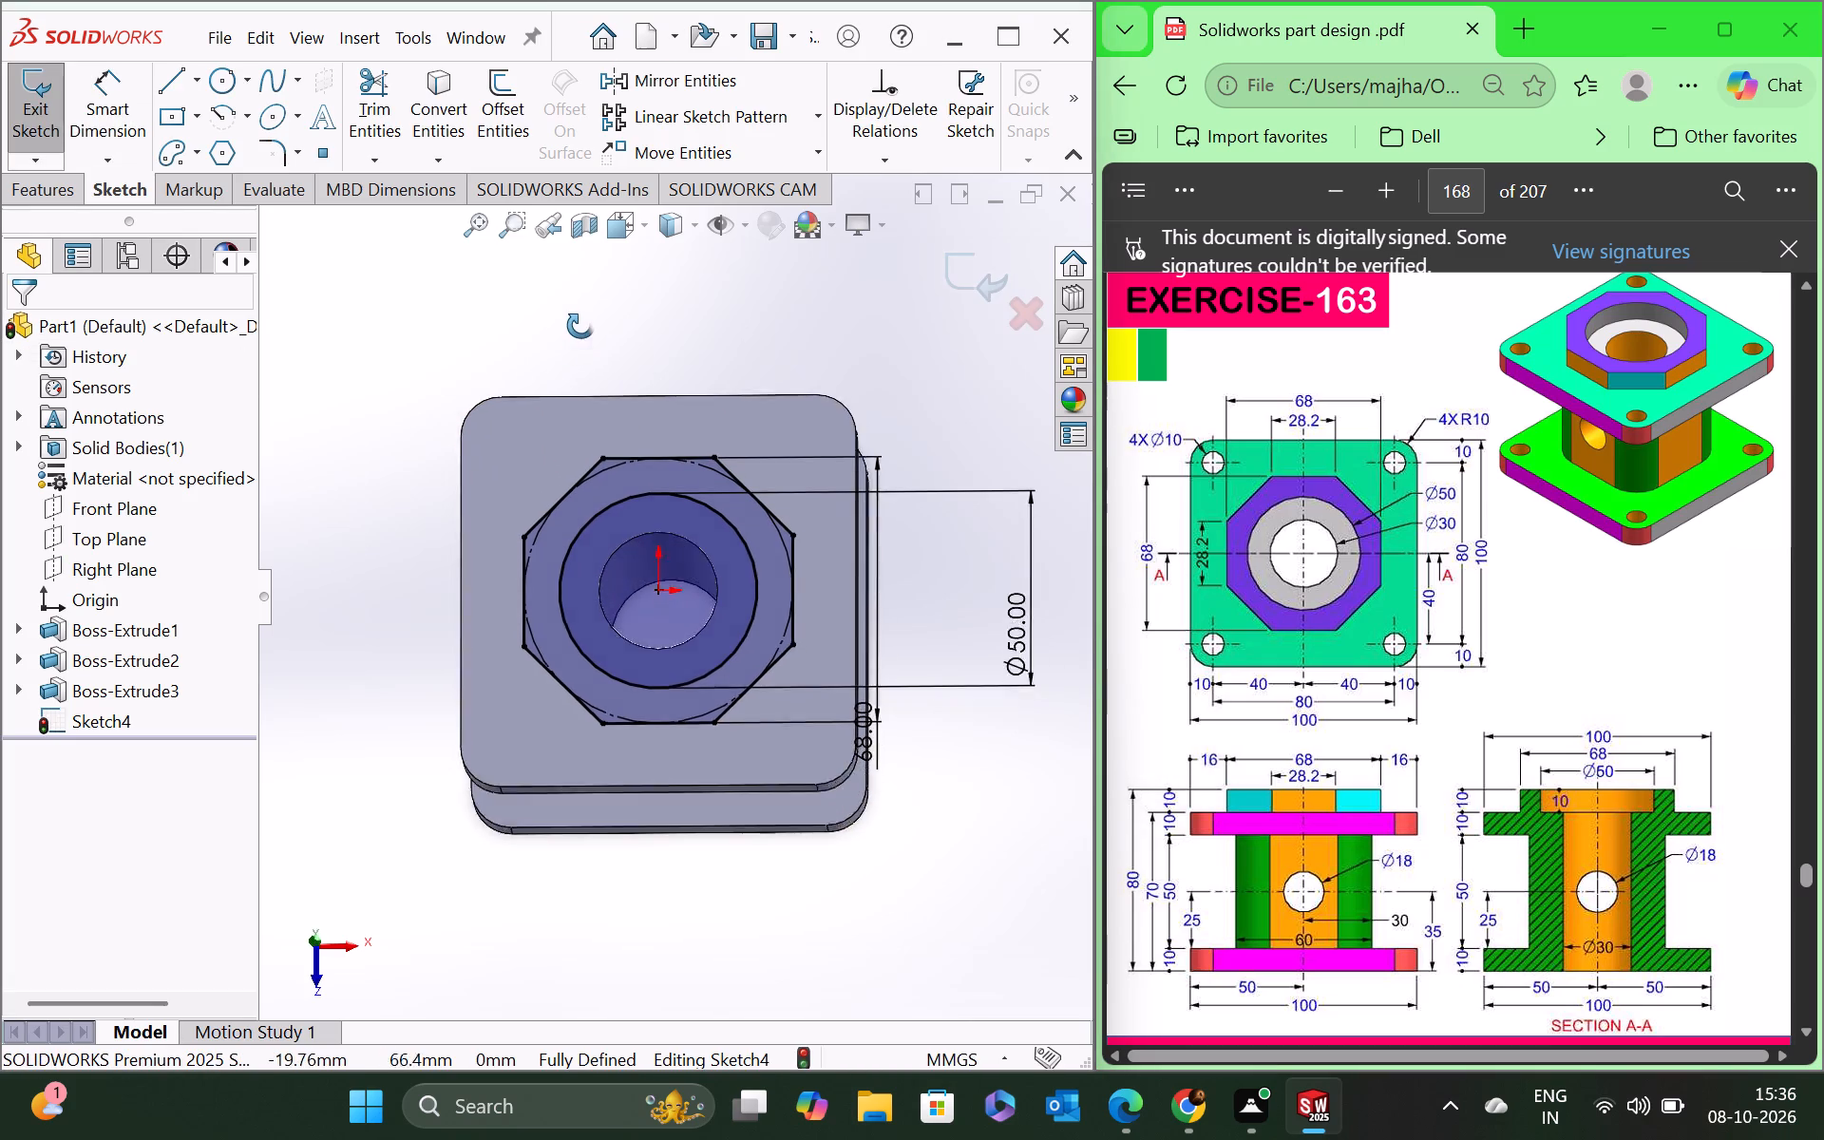
middle_drag(580, 326, 592, 305)
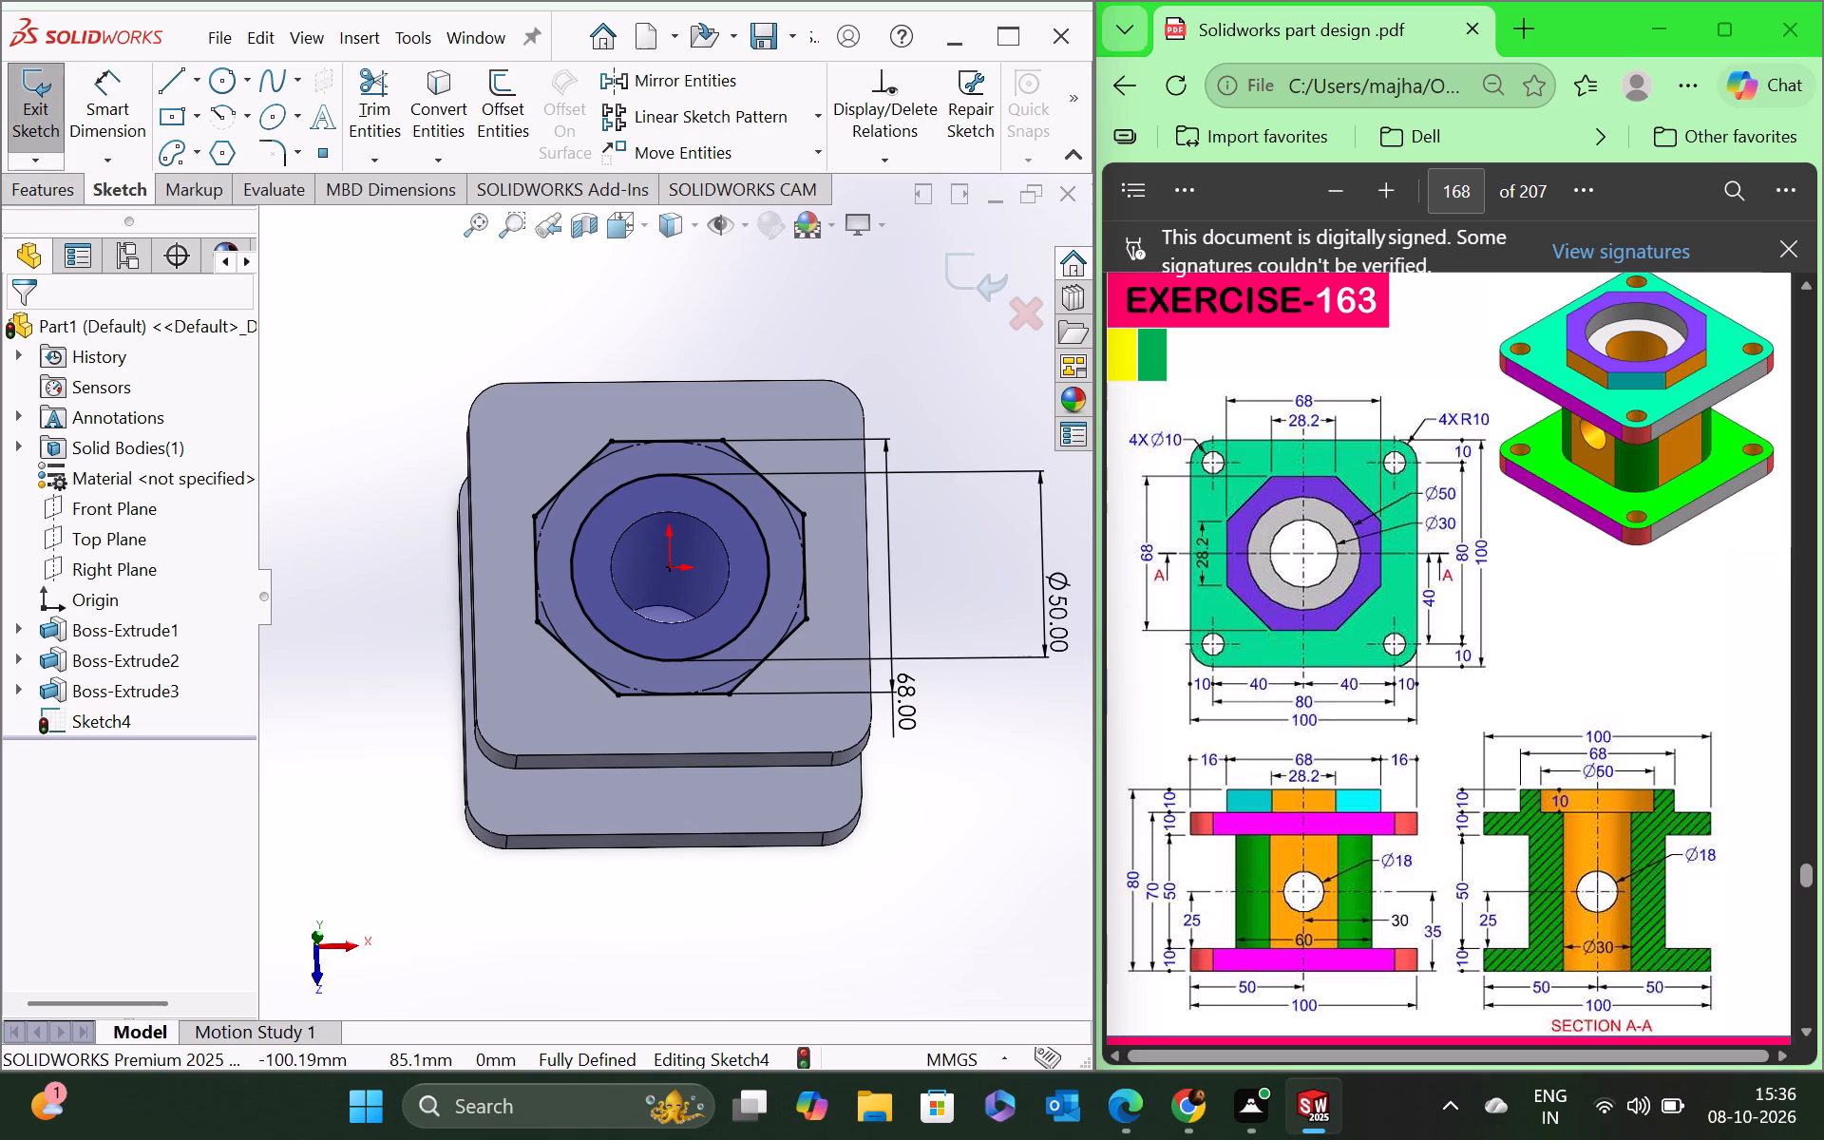
click(44, 191)
click(64, 97)
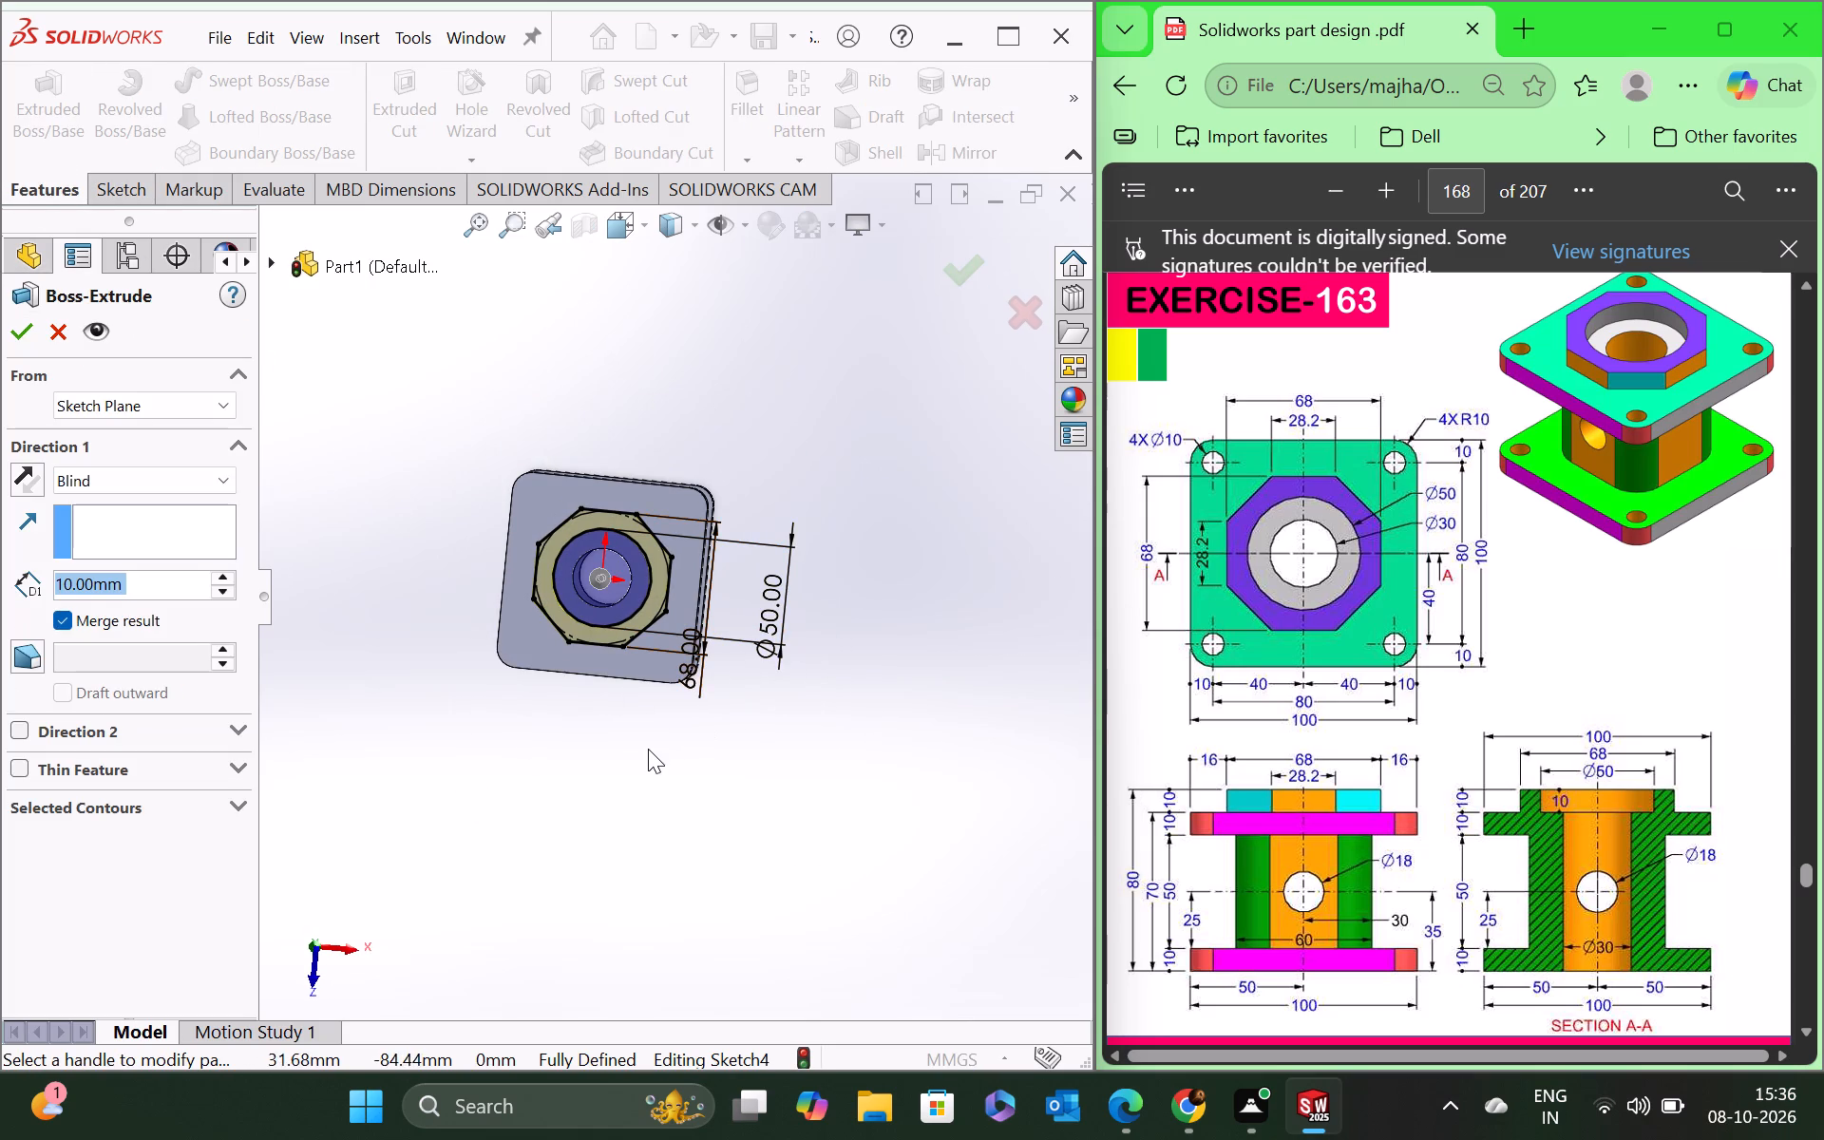
middle_drag(648, 749, 690, 599)
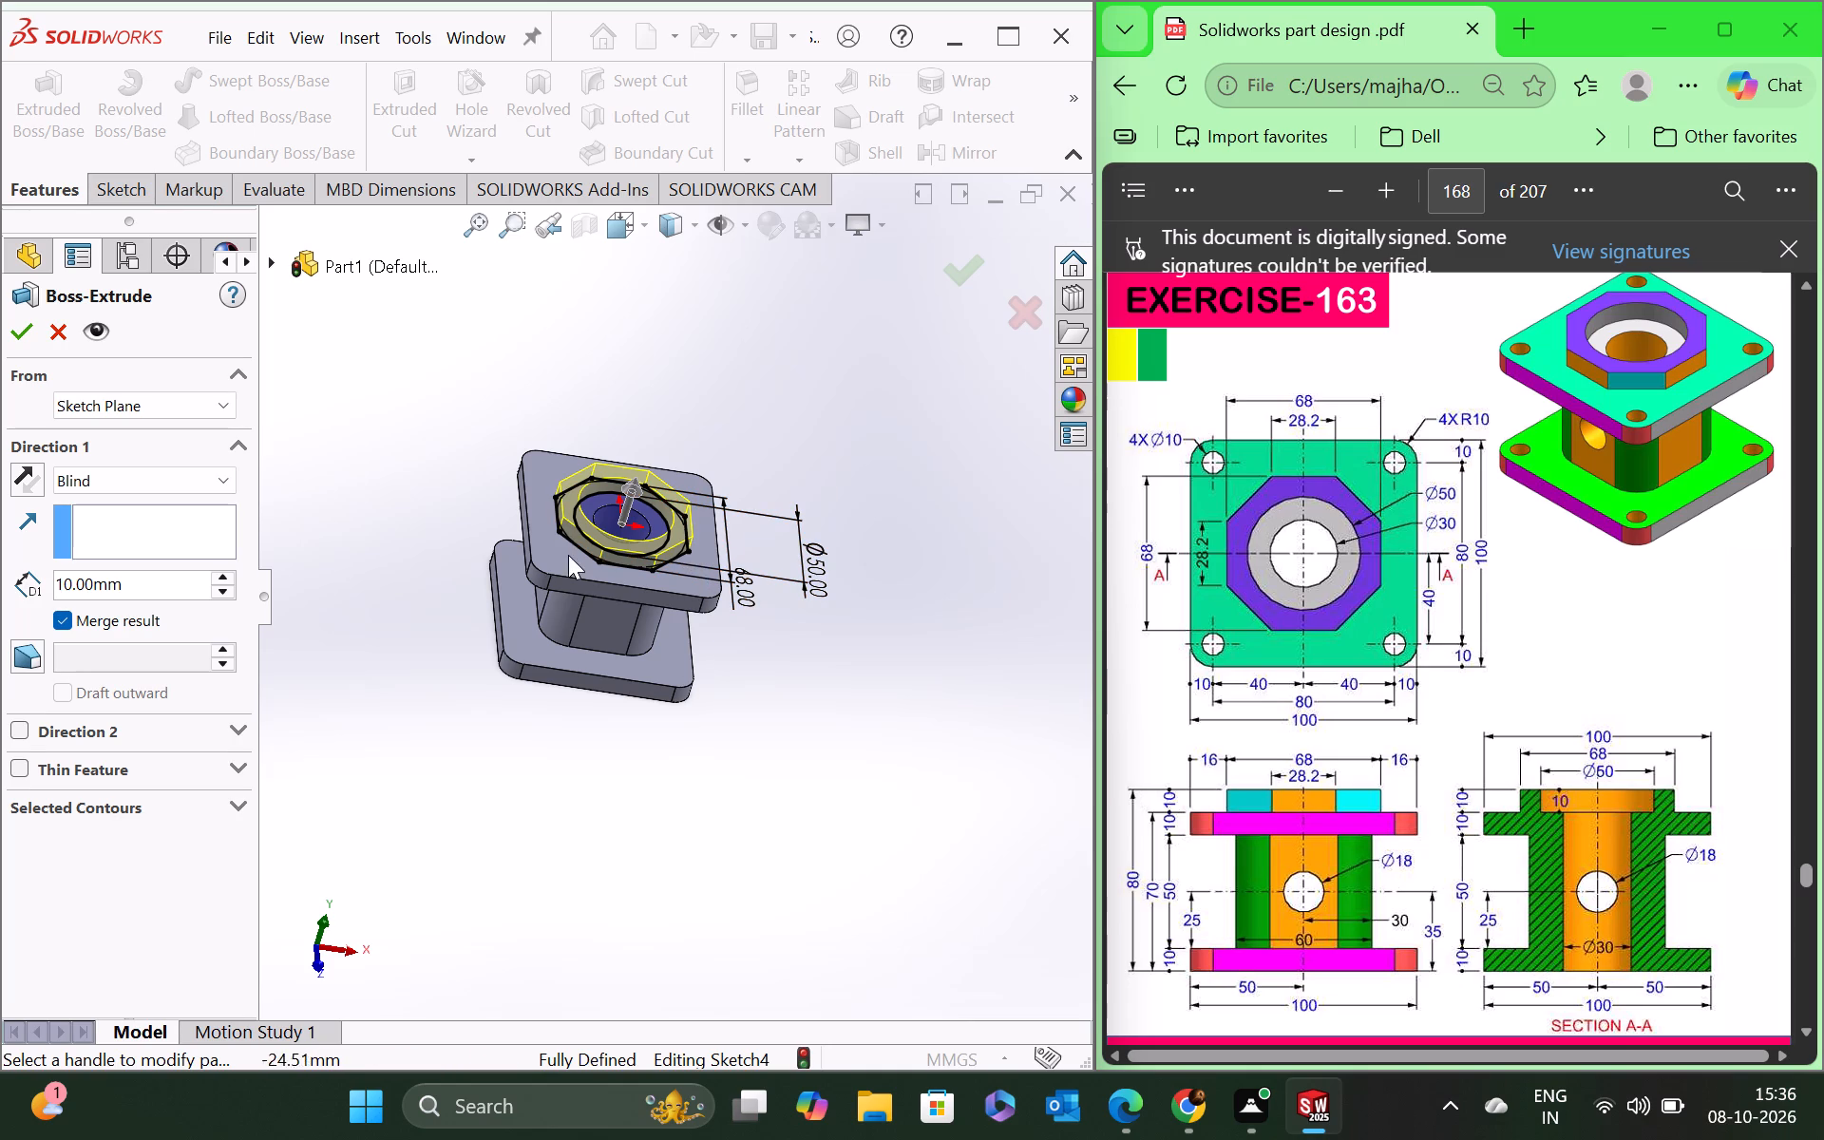
scroll(546, 518, down, 4)
scroll(546, 518, up, 2)
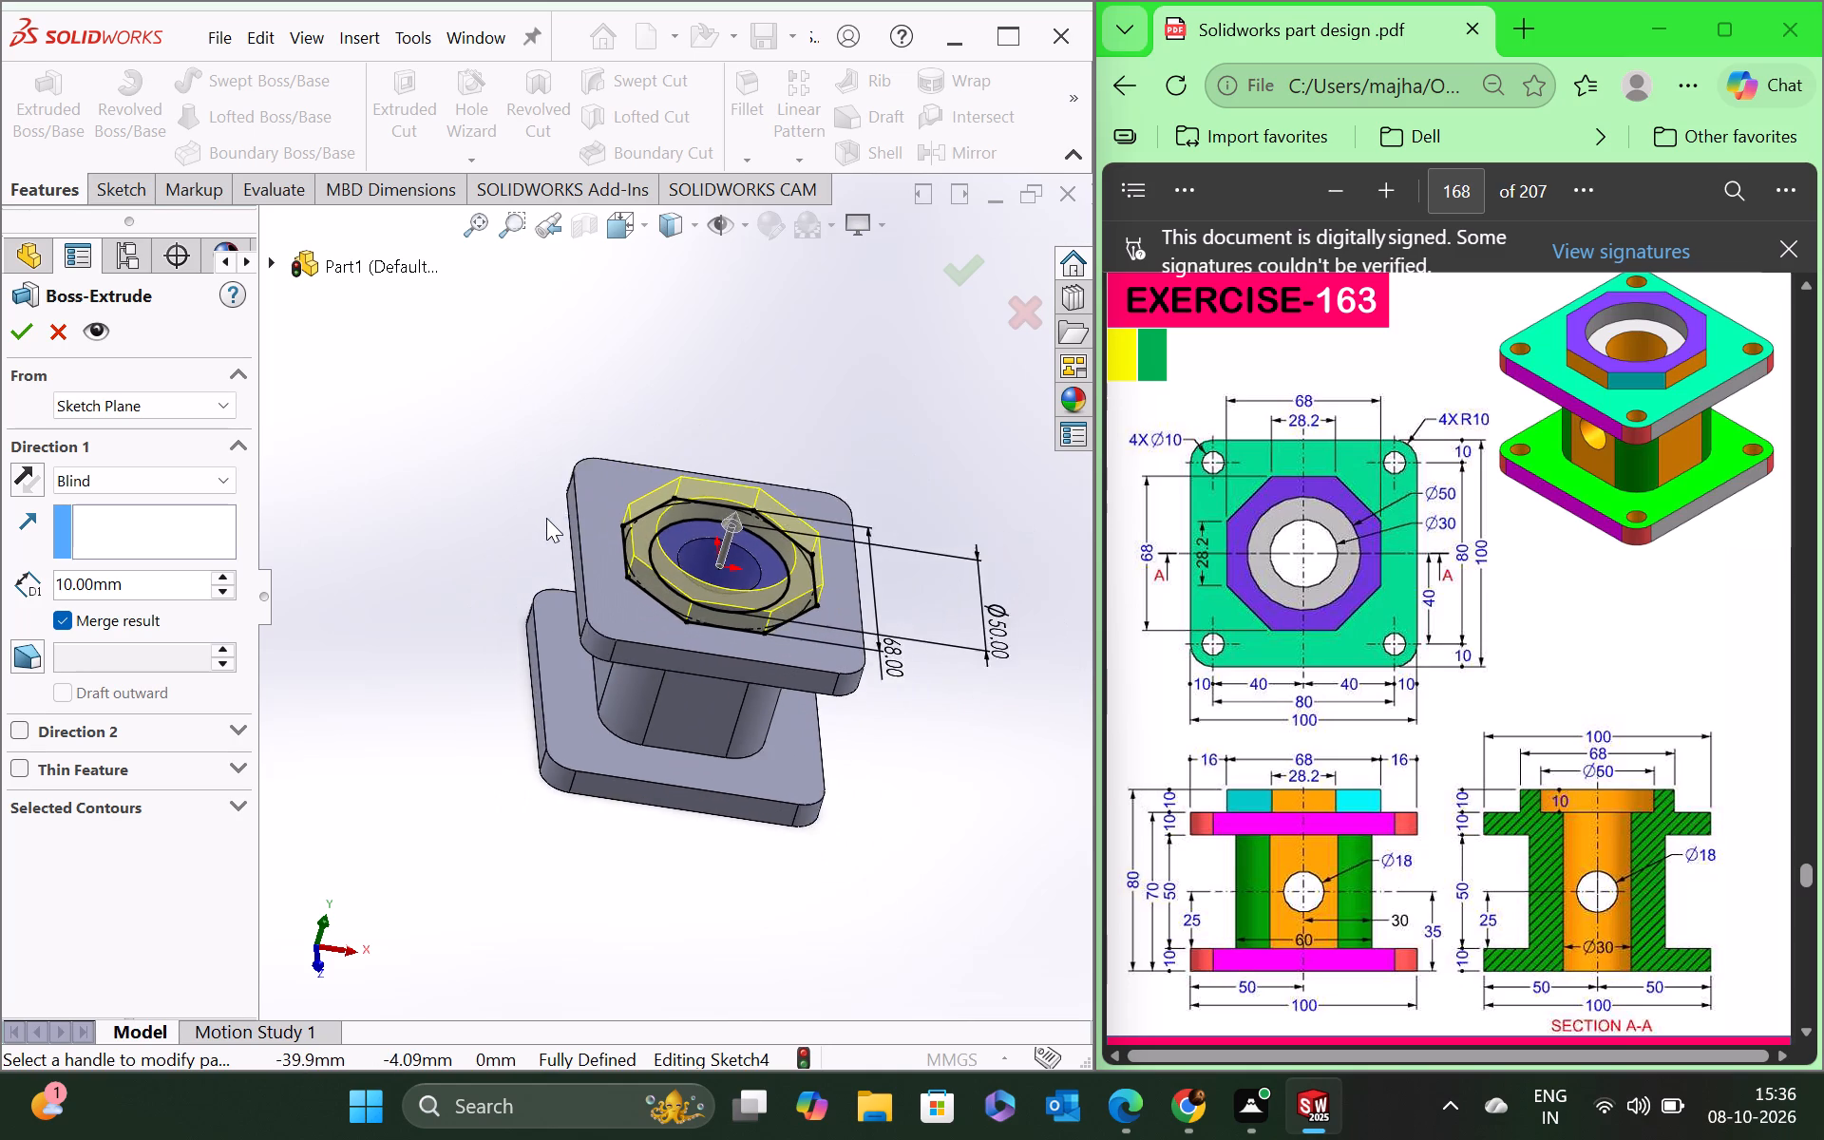
scroll(546, 518, up, 3)
scroll(757, 533, down, 2)
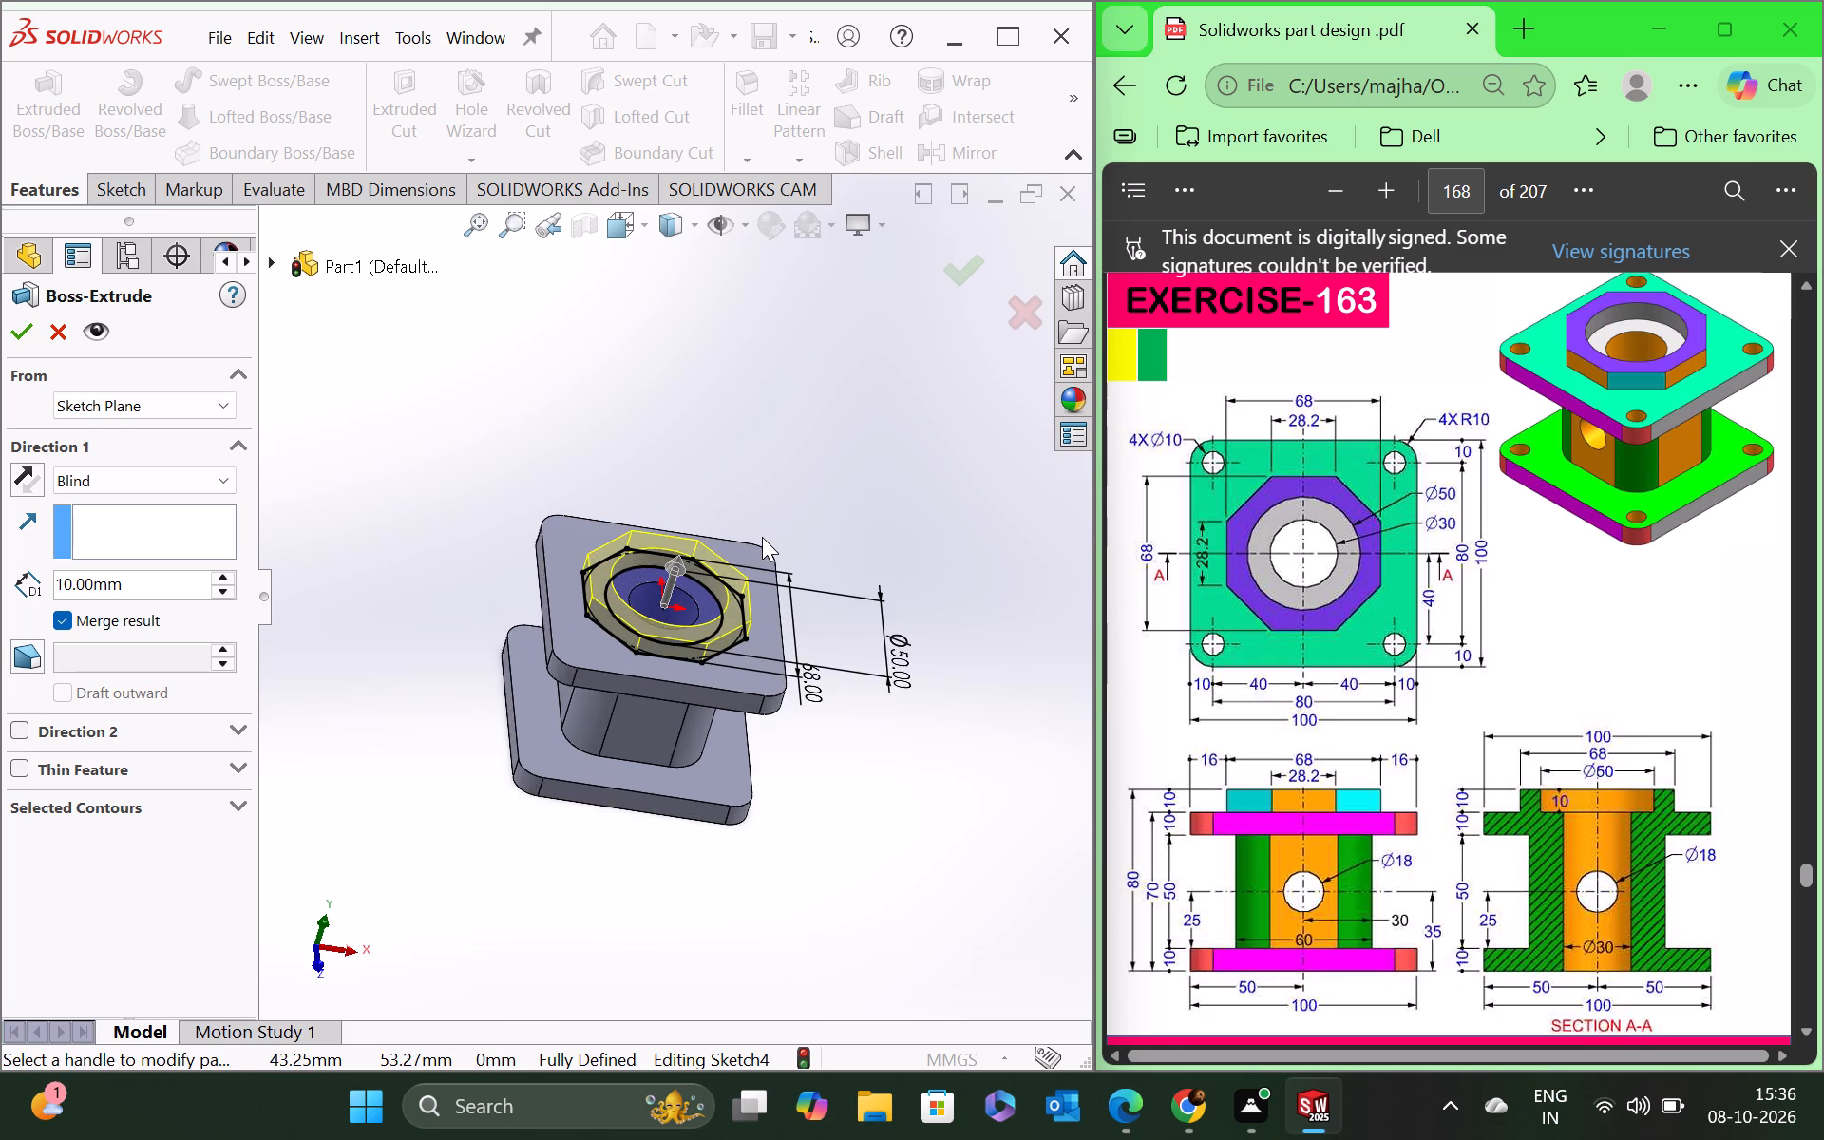
scroll(762, 537, down, 1)
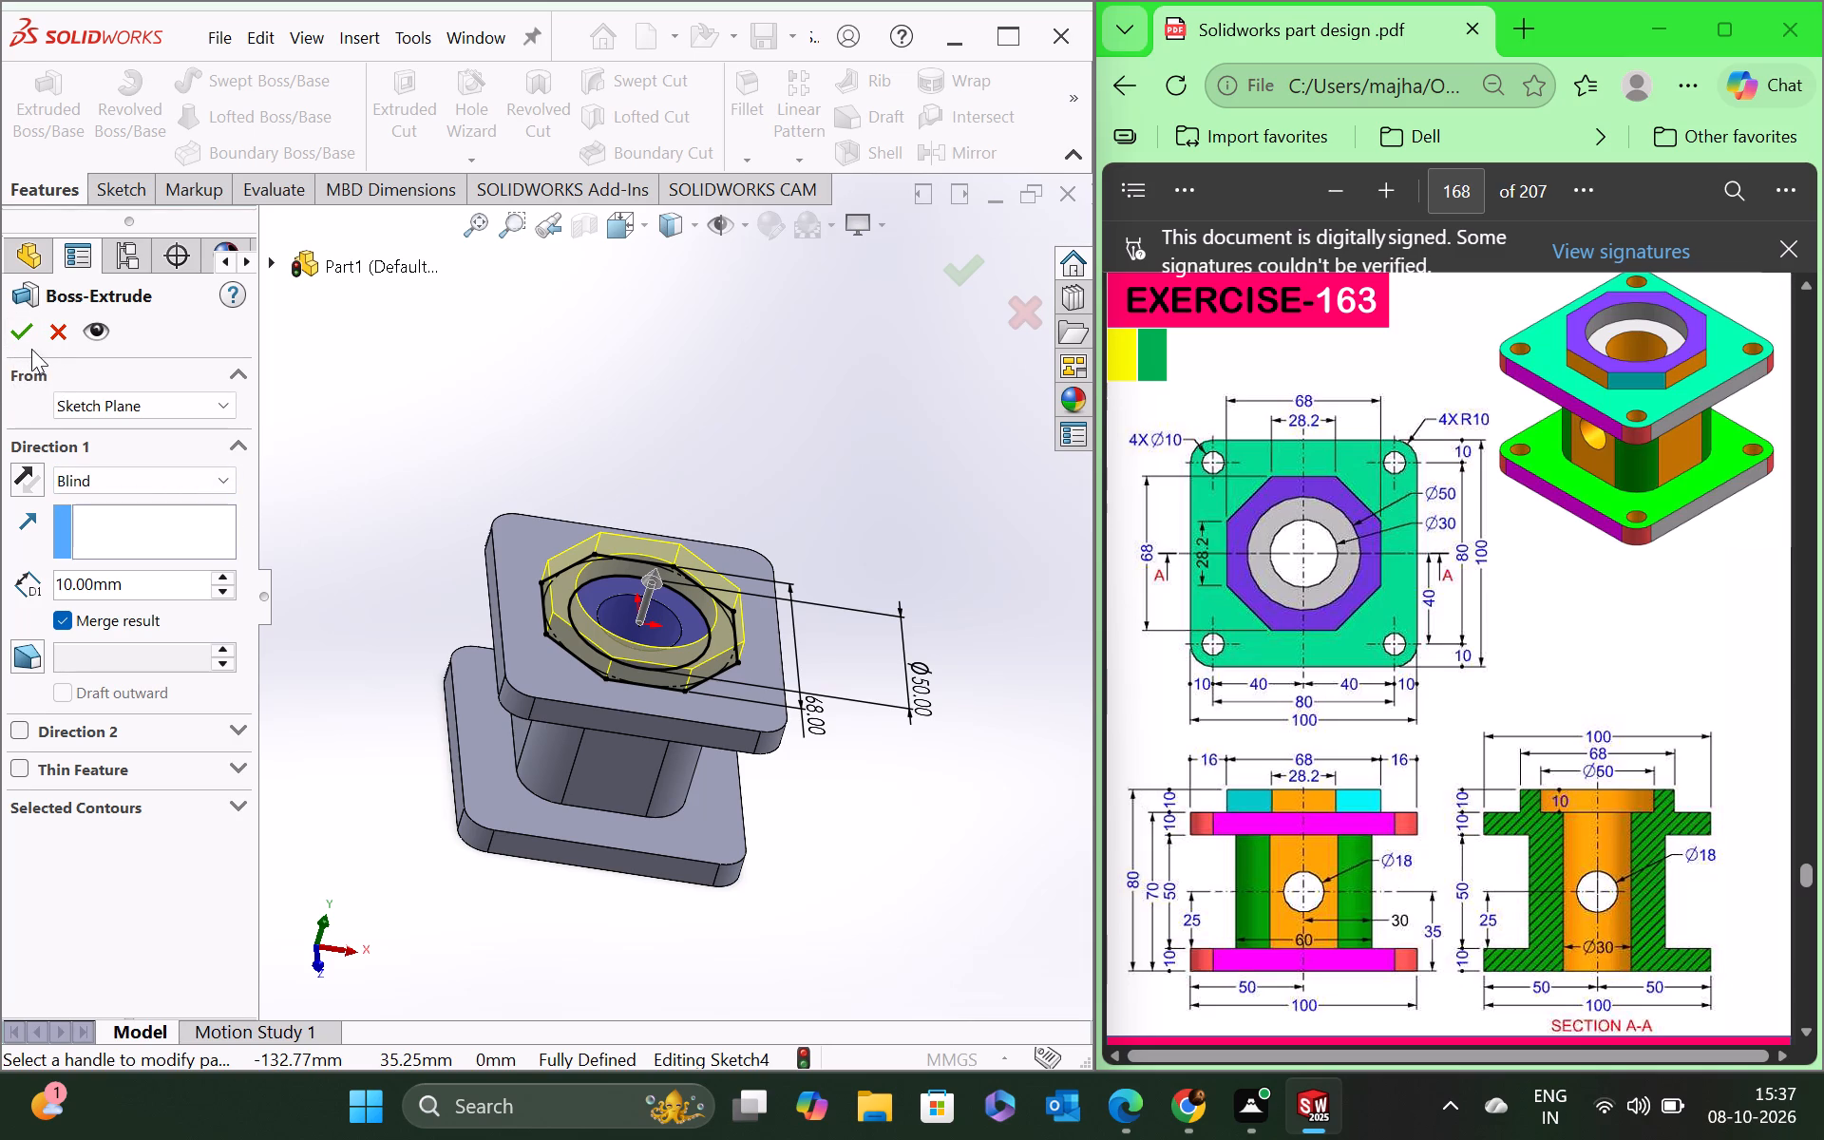
click(23, 317)
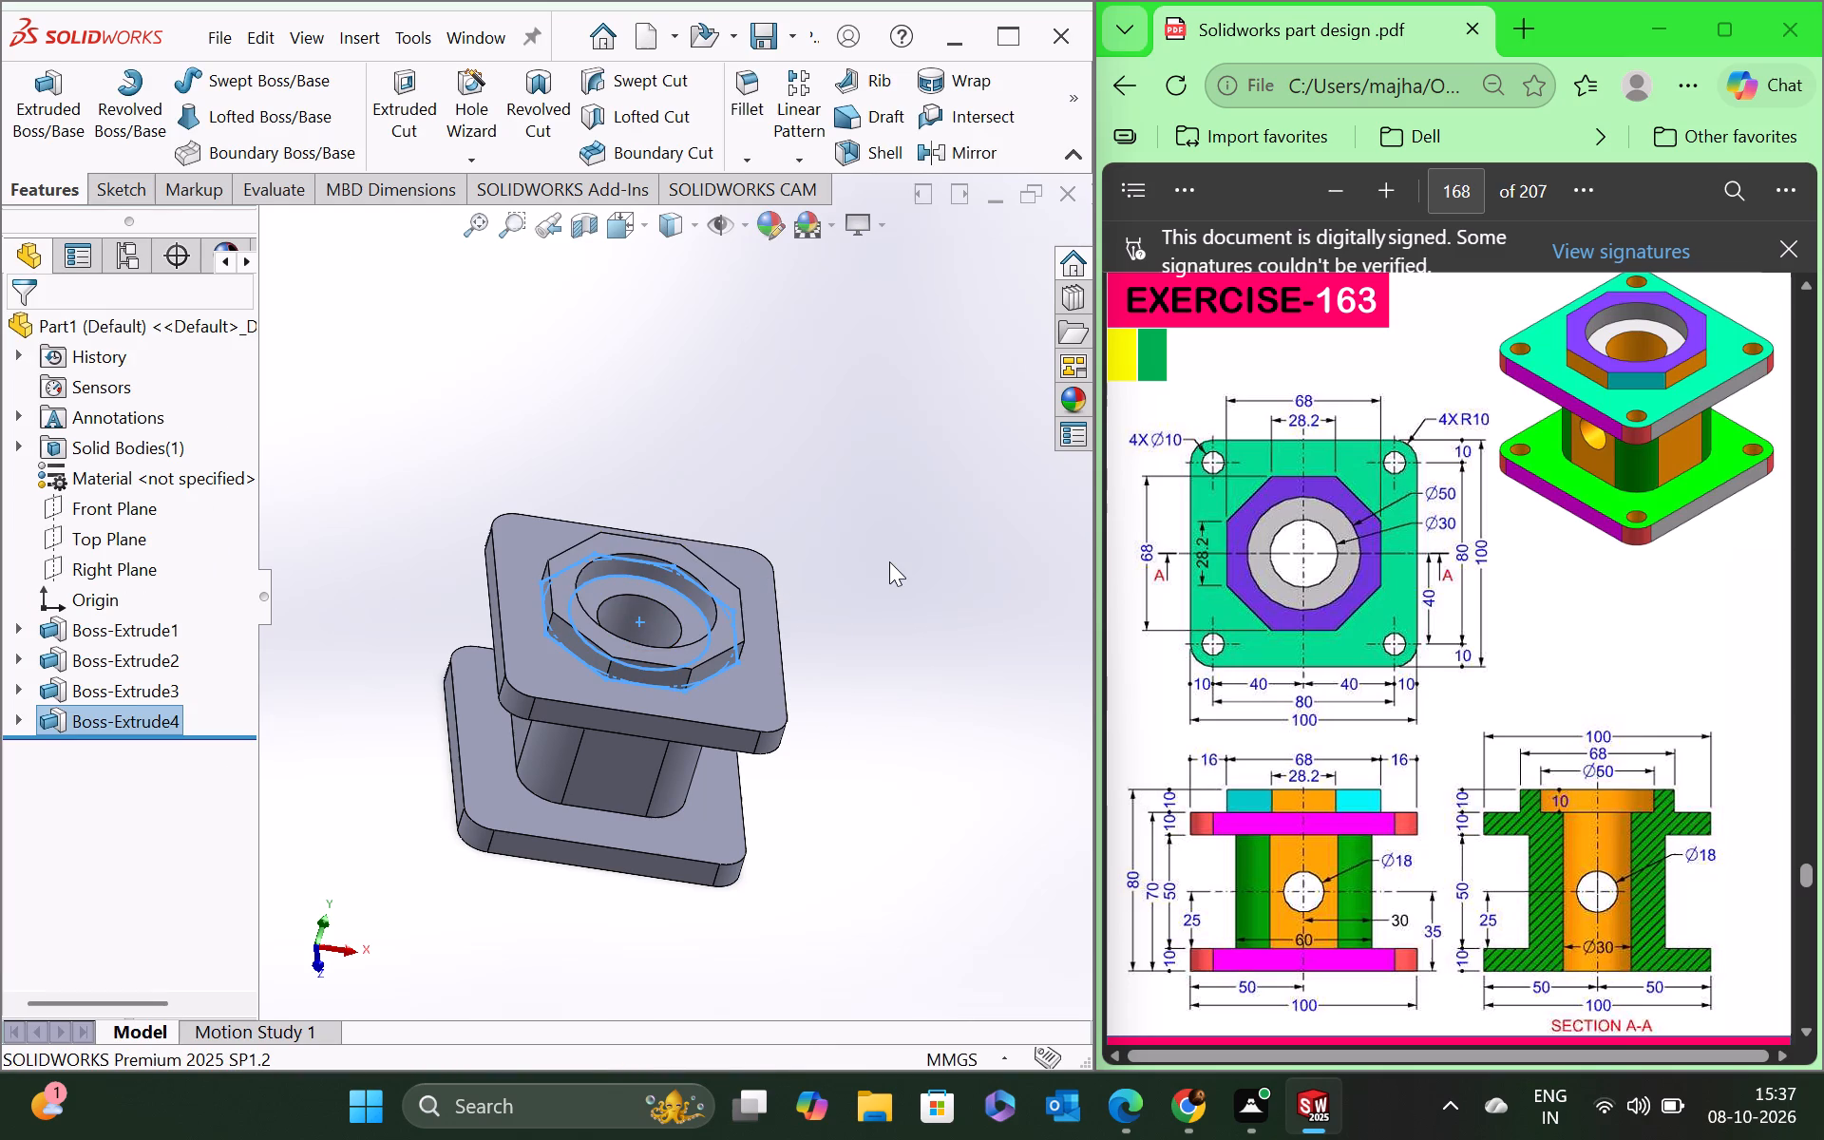
Start a Hole Wizard hole and place its centre on the column's flat front face, directly above the origin, about 39 mm above the base.
middle_drag(889, 520, 735, 586)
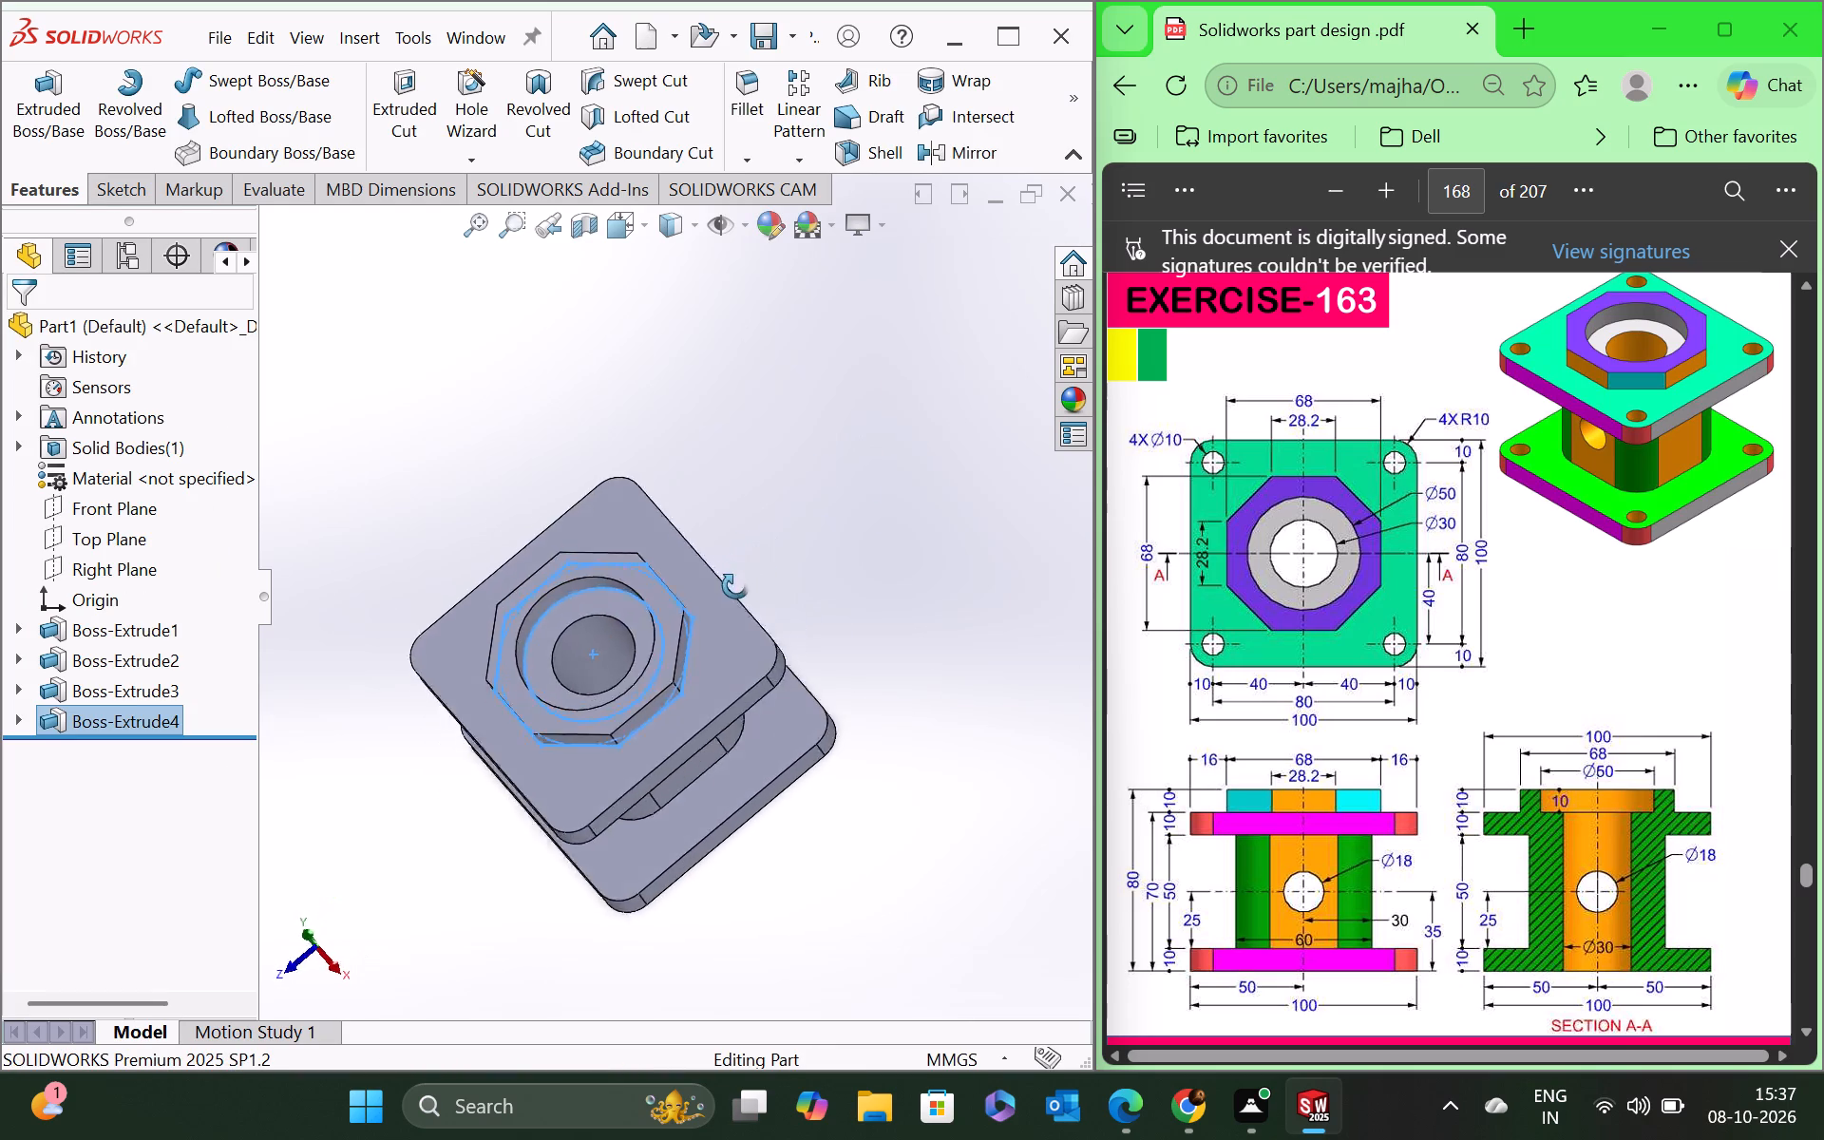
middle_drag(735, 586, 798, 671)
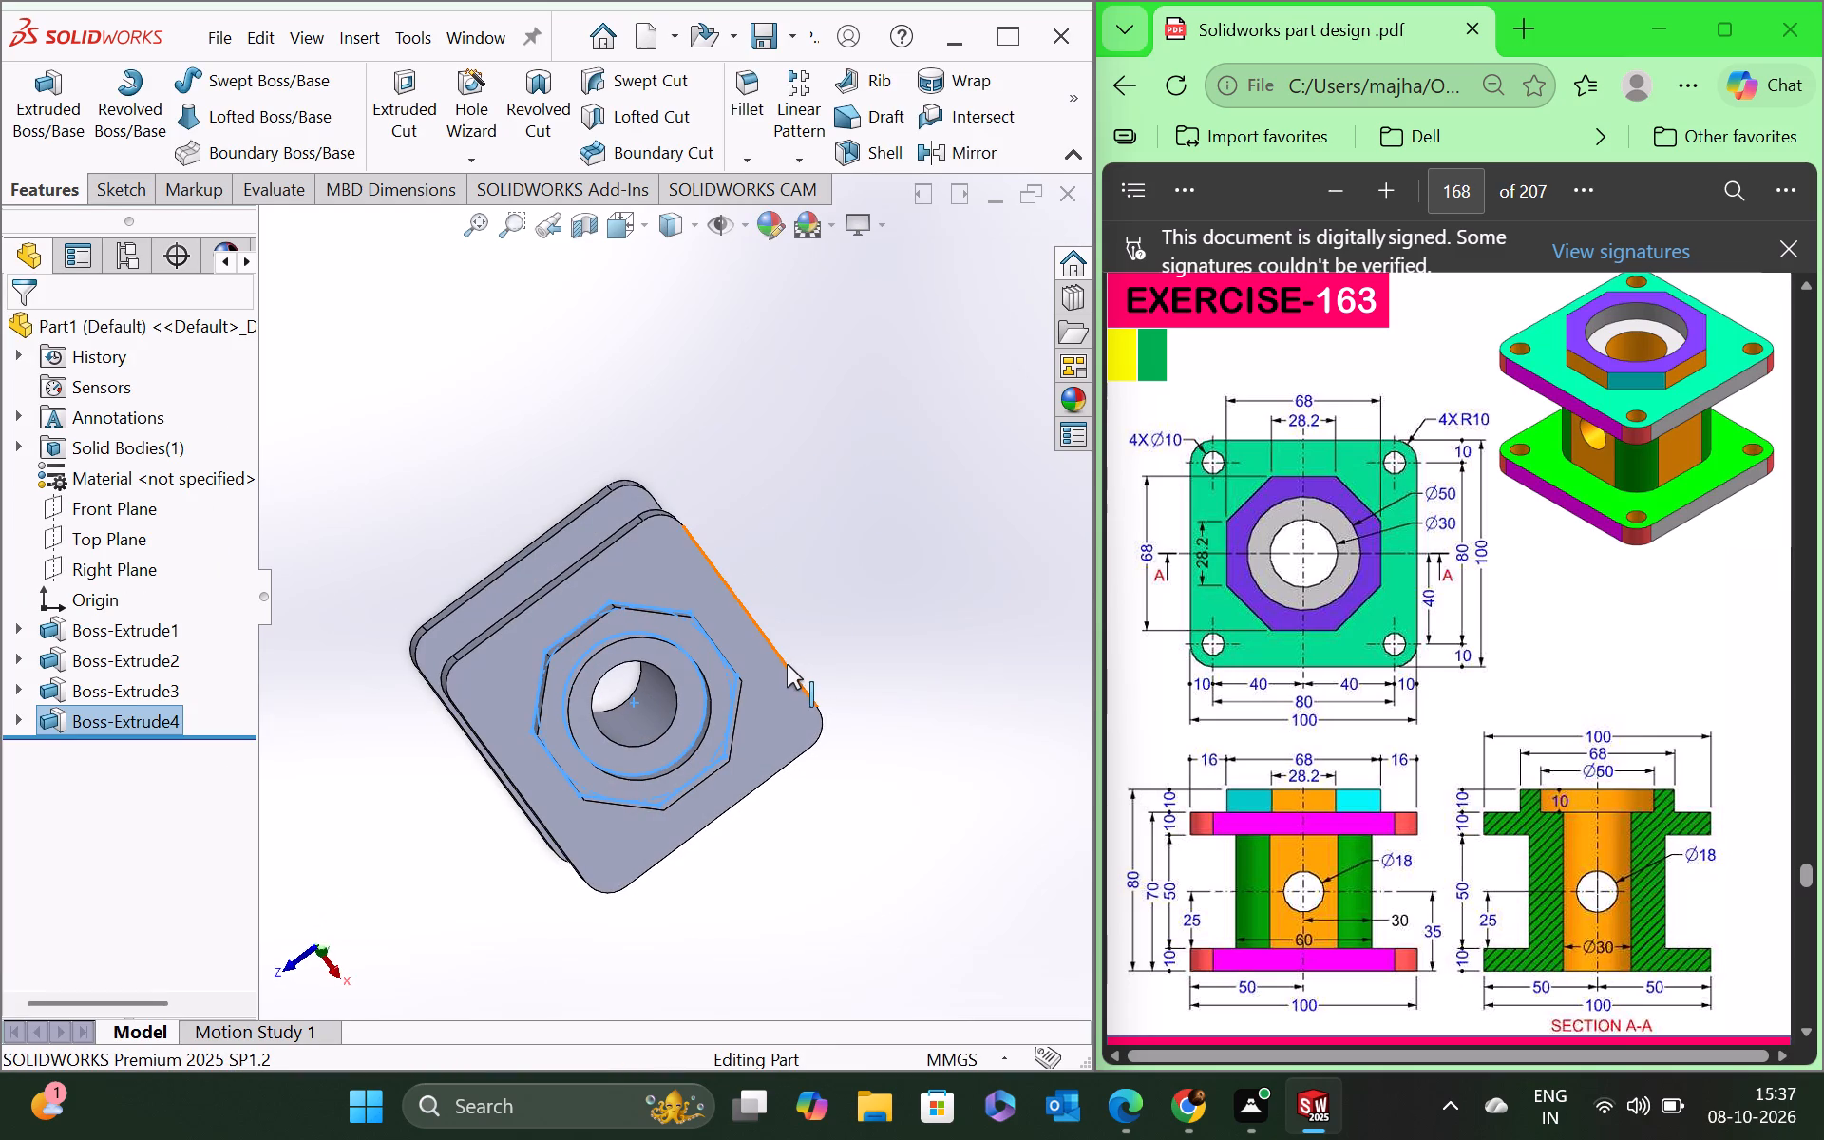
middle_drag(906, 578, 947, 390)
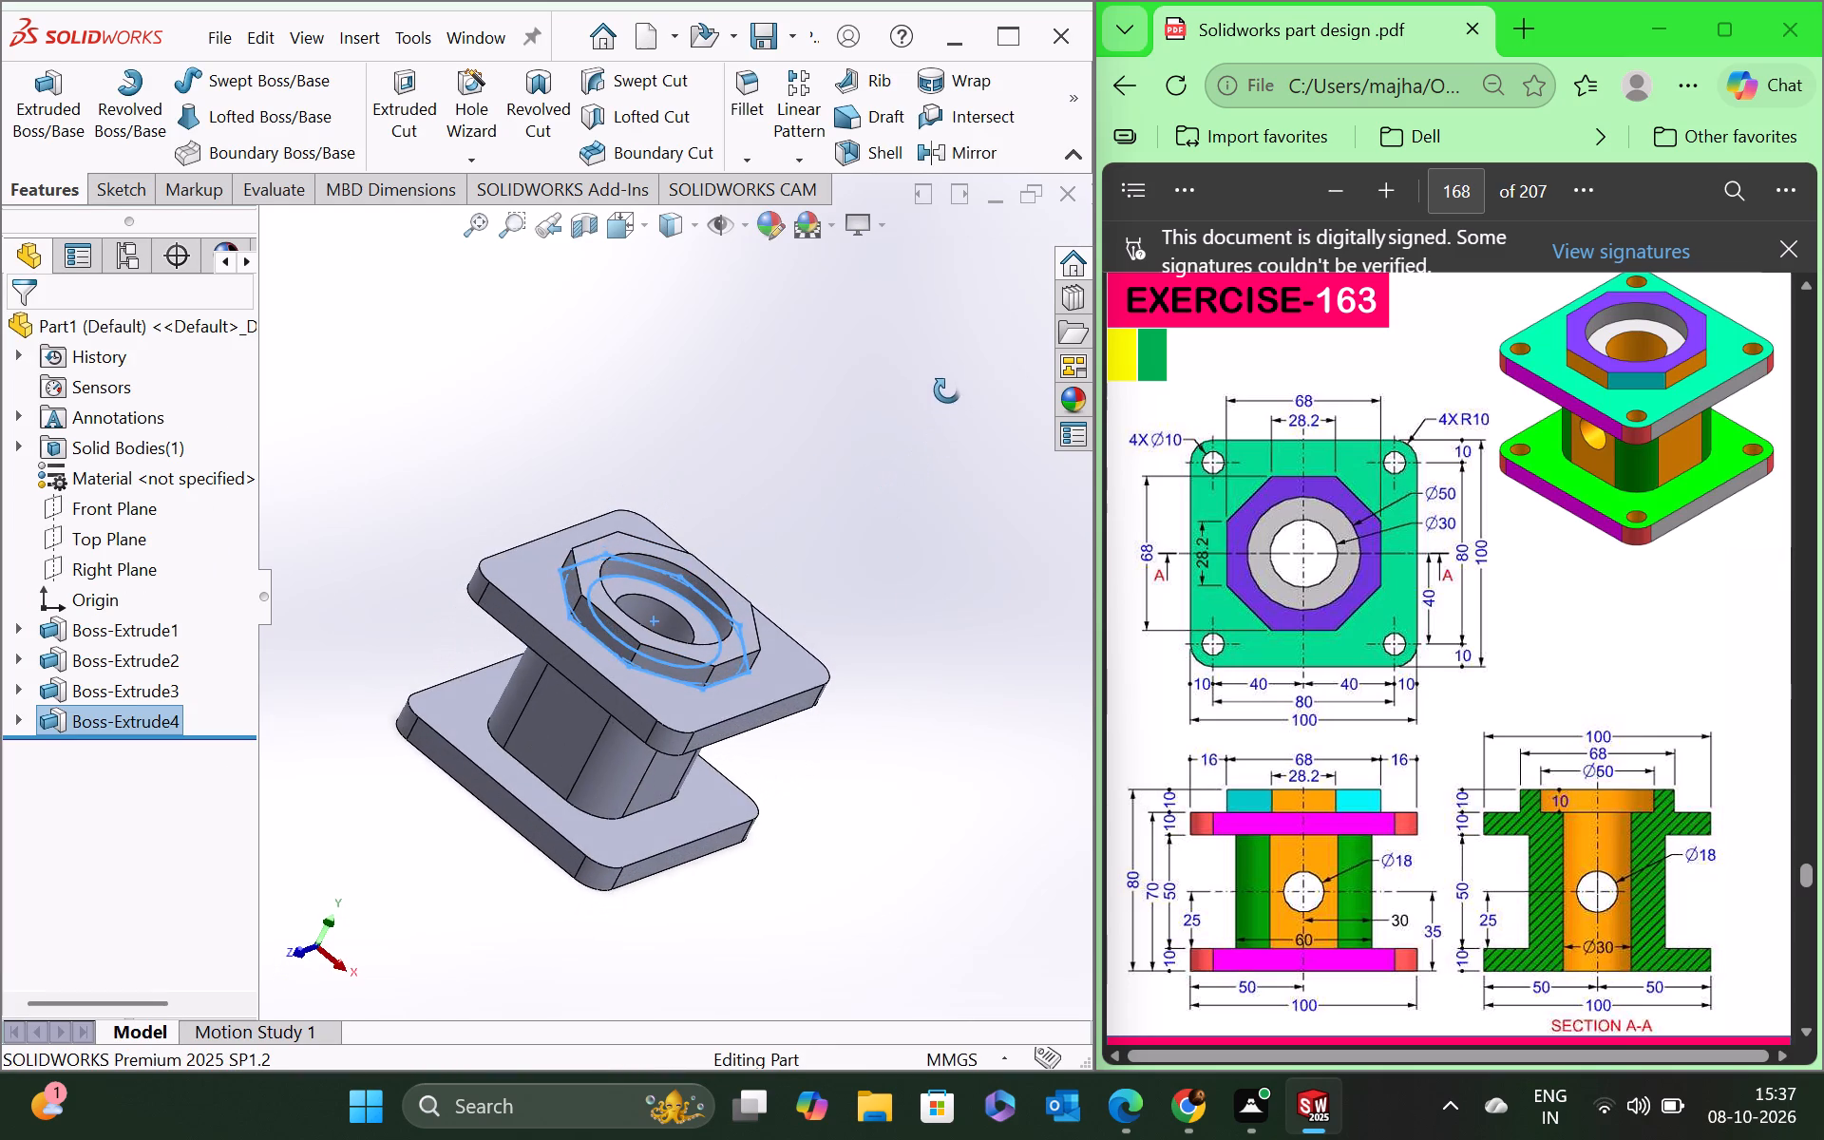
middle_drag(947, 390, 950, 386)
middle_drag(769, 813, 803, 750)
right_click(598, 693)
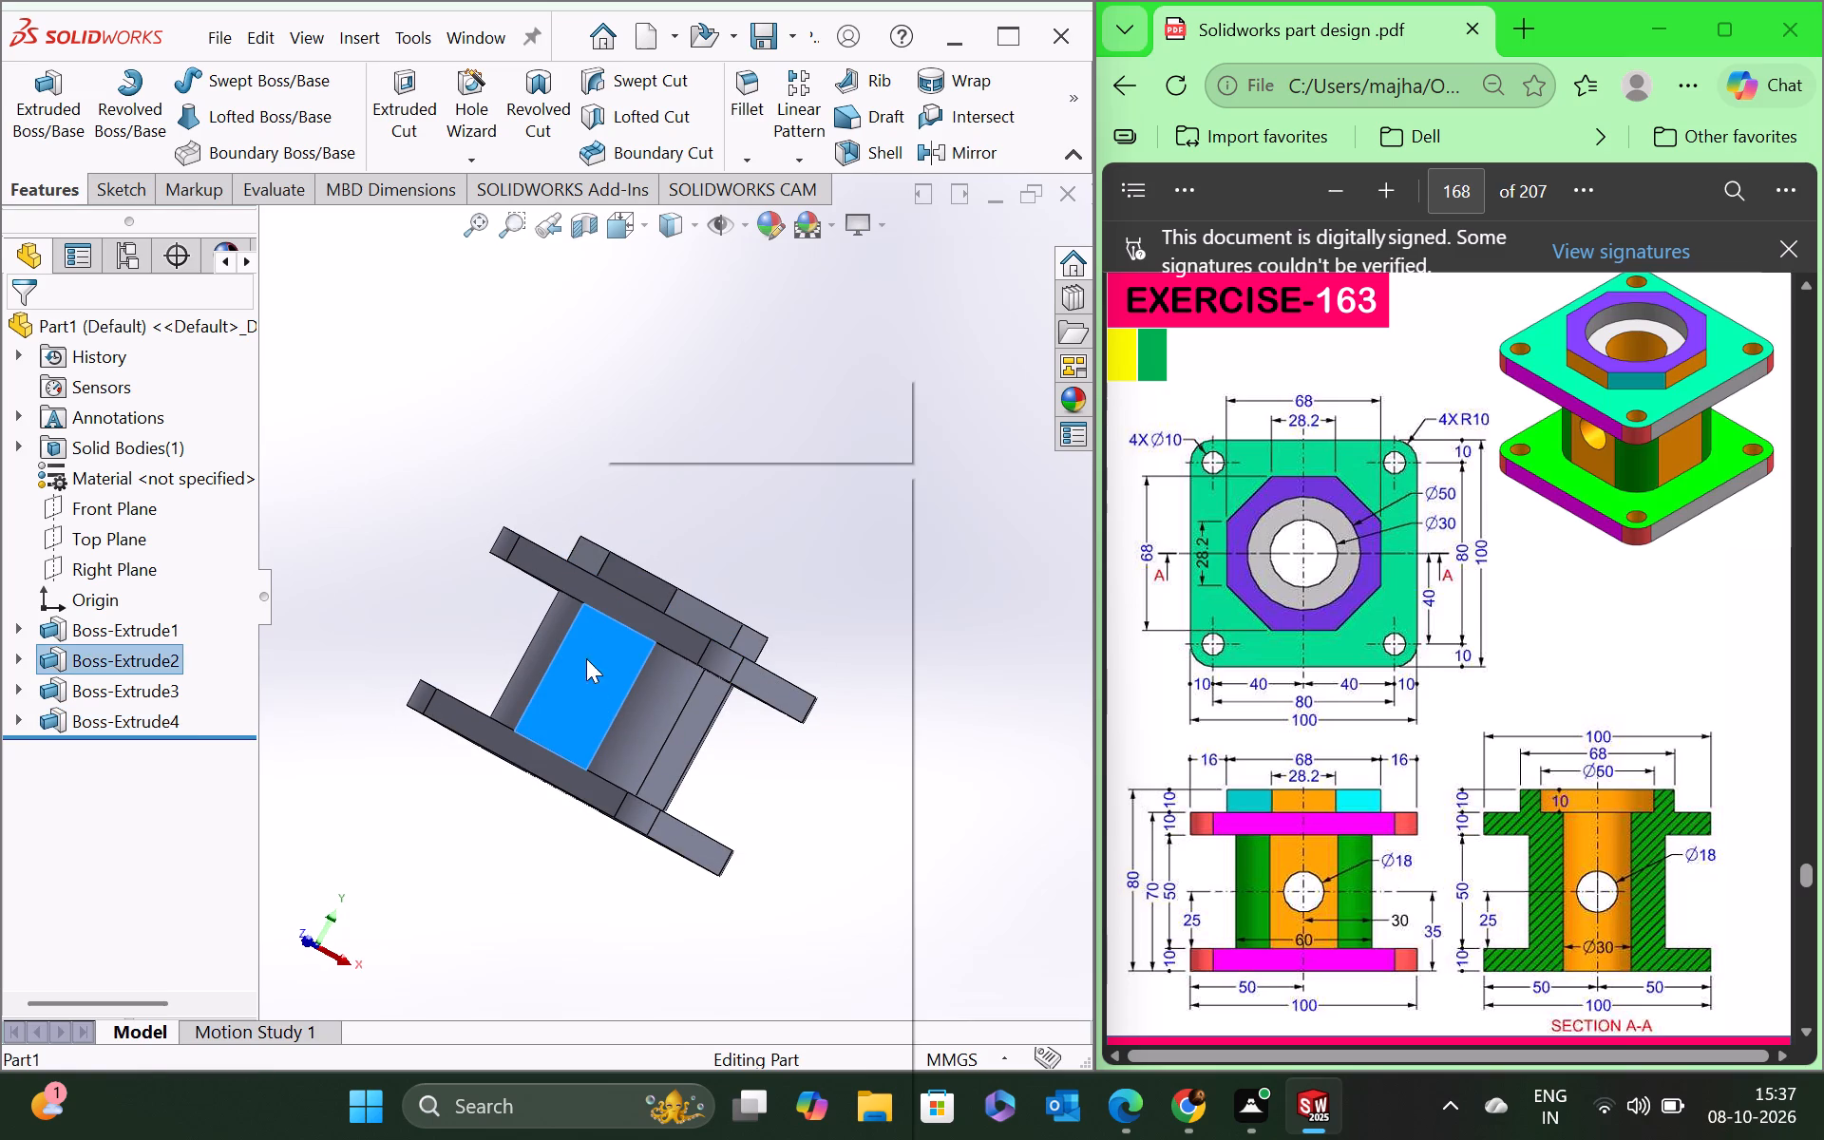
click(386, 235)
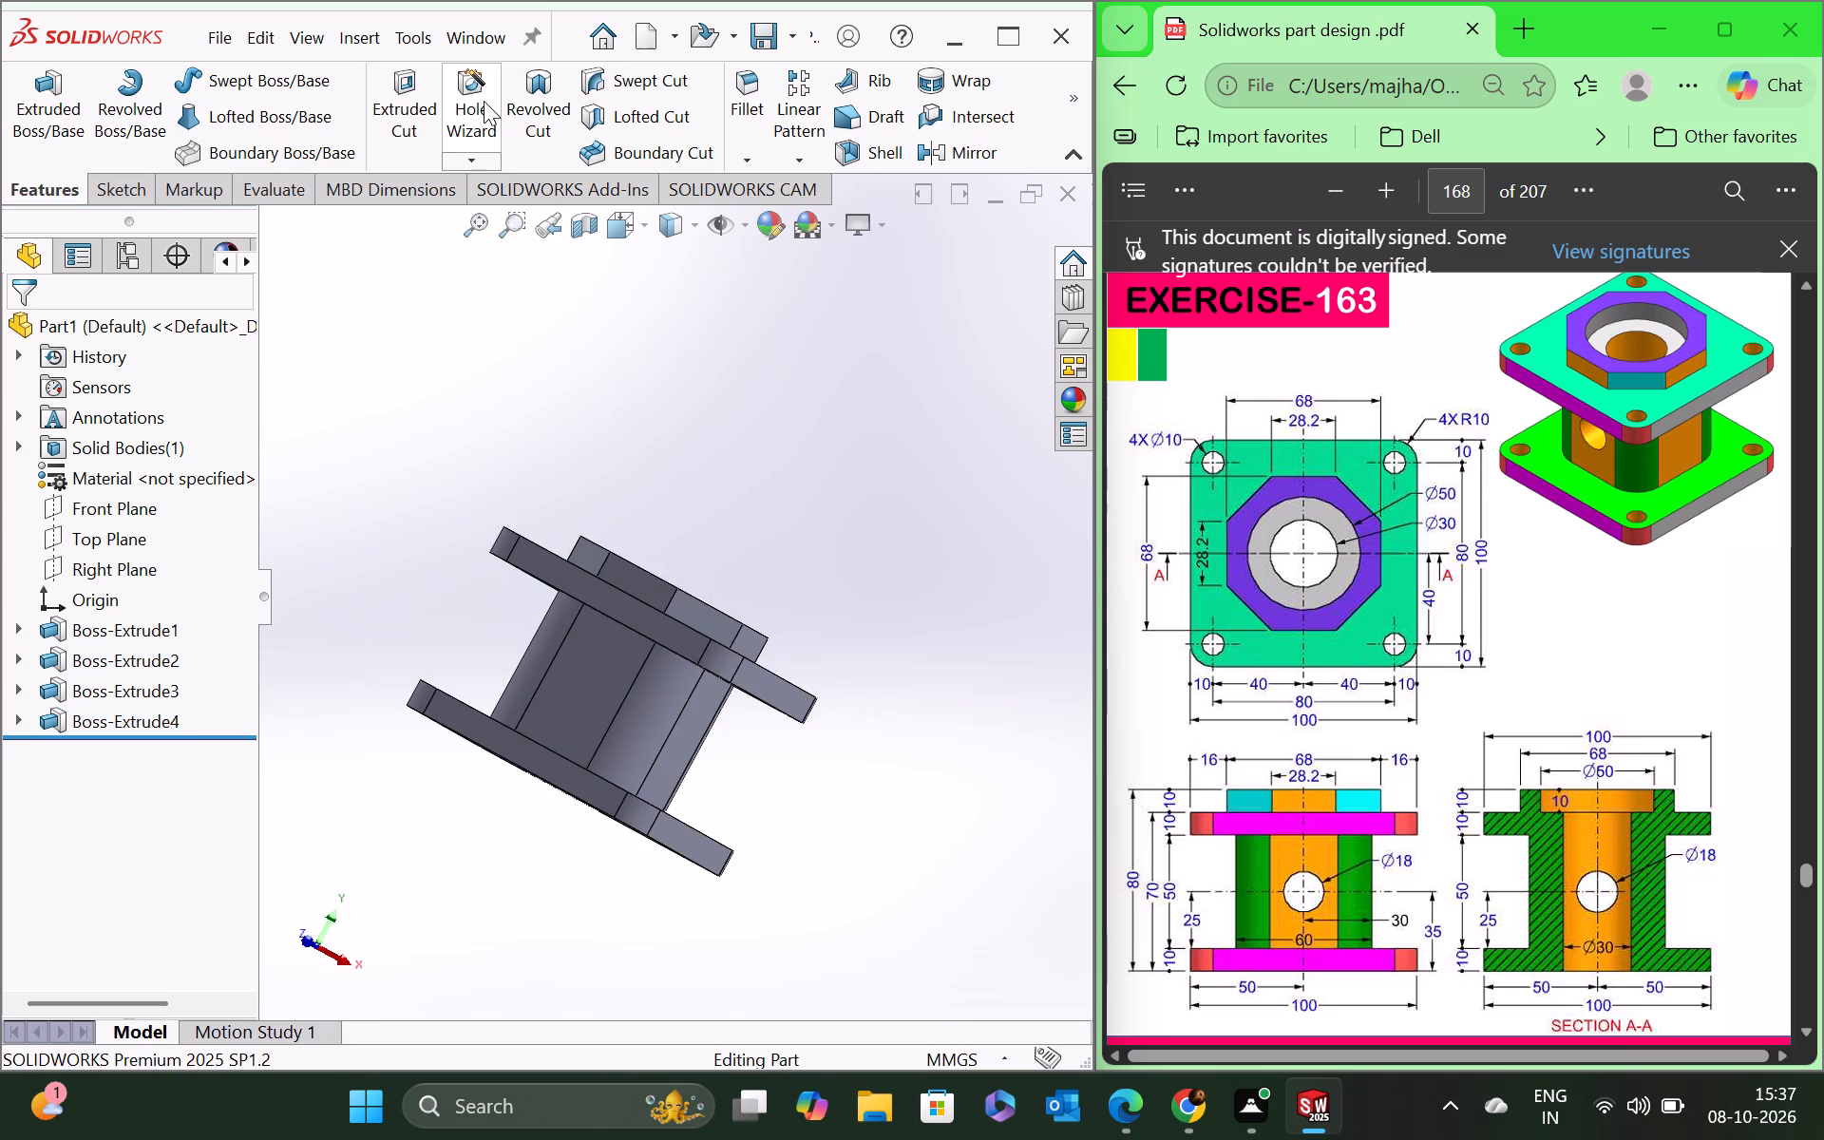
click(484, 101)
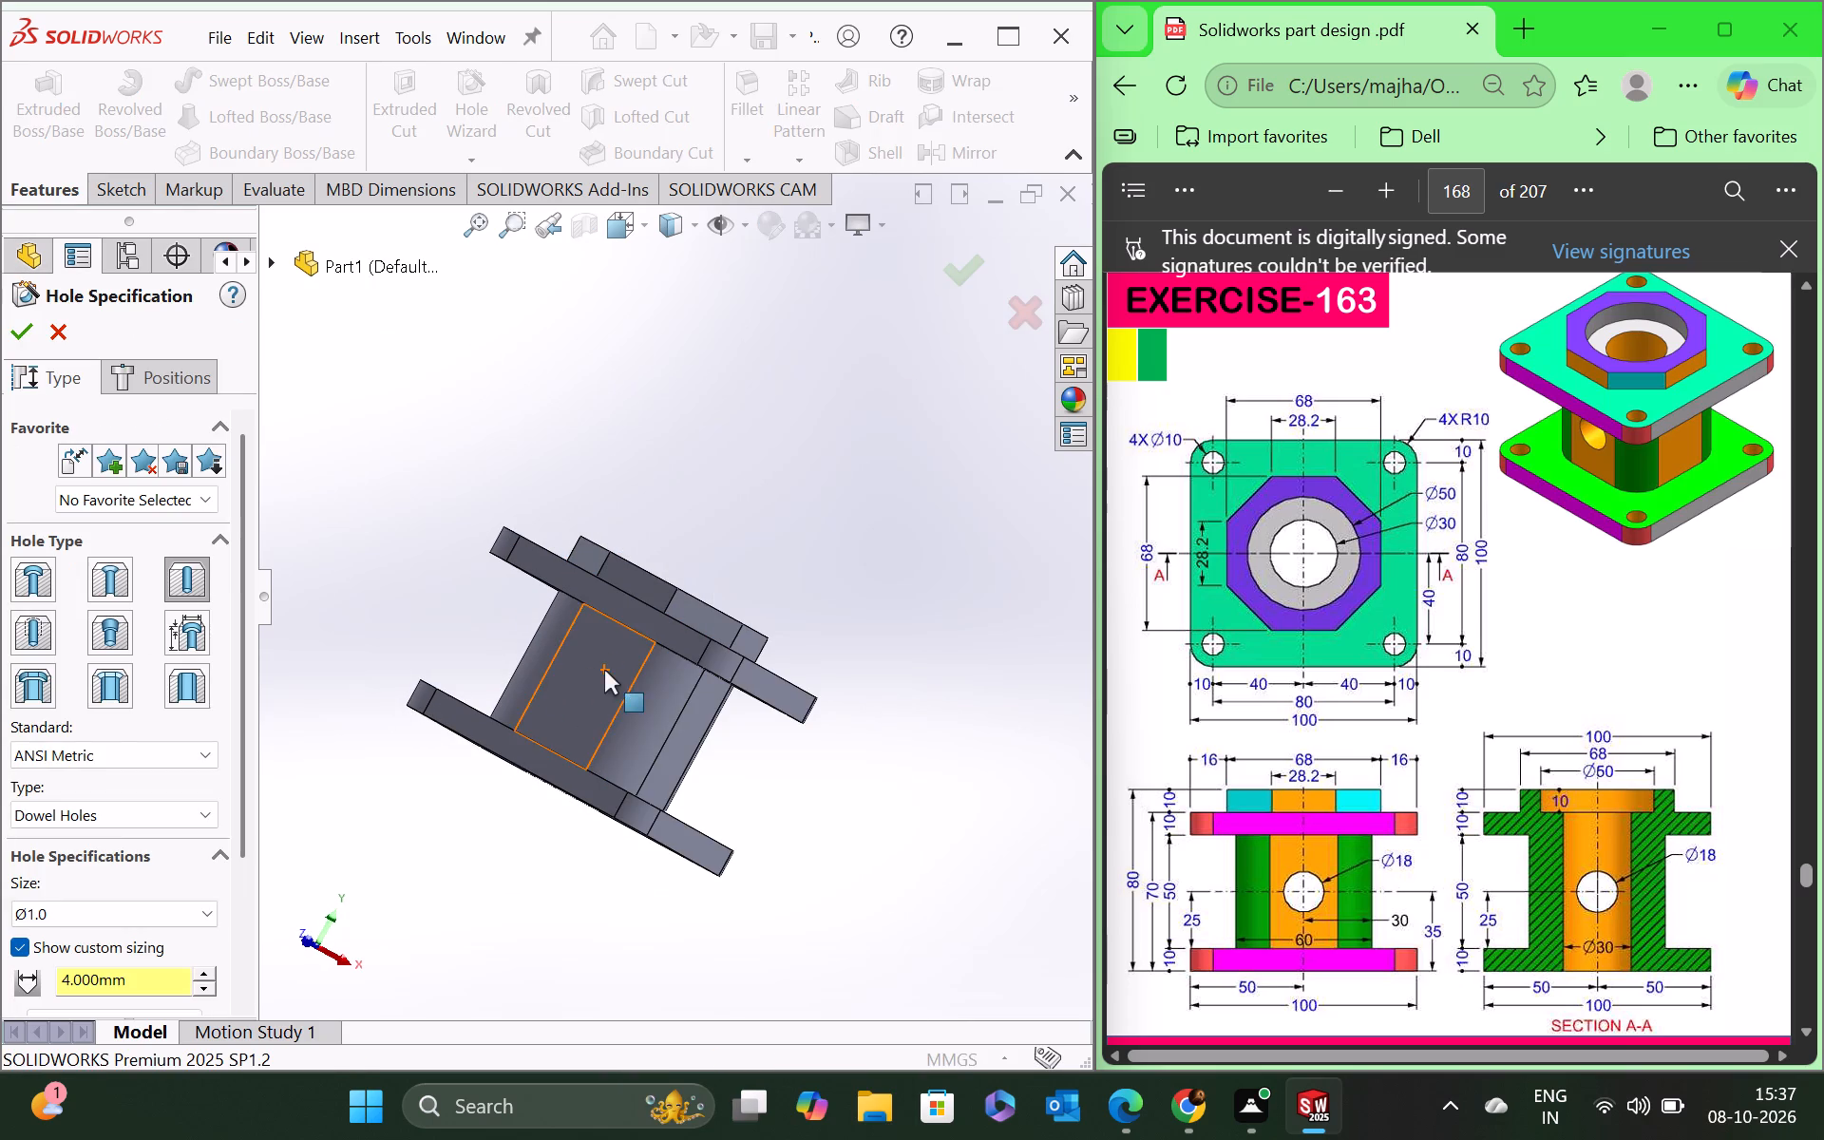
click(173, 373)
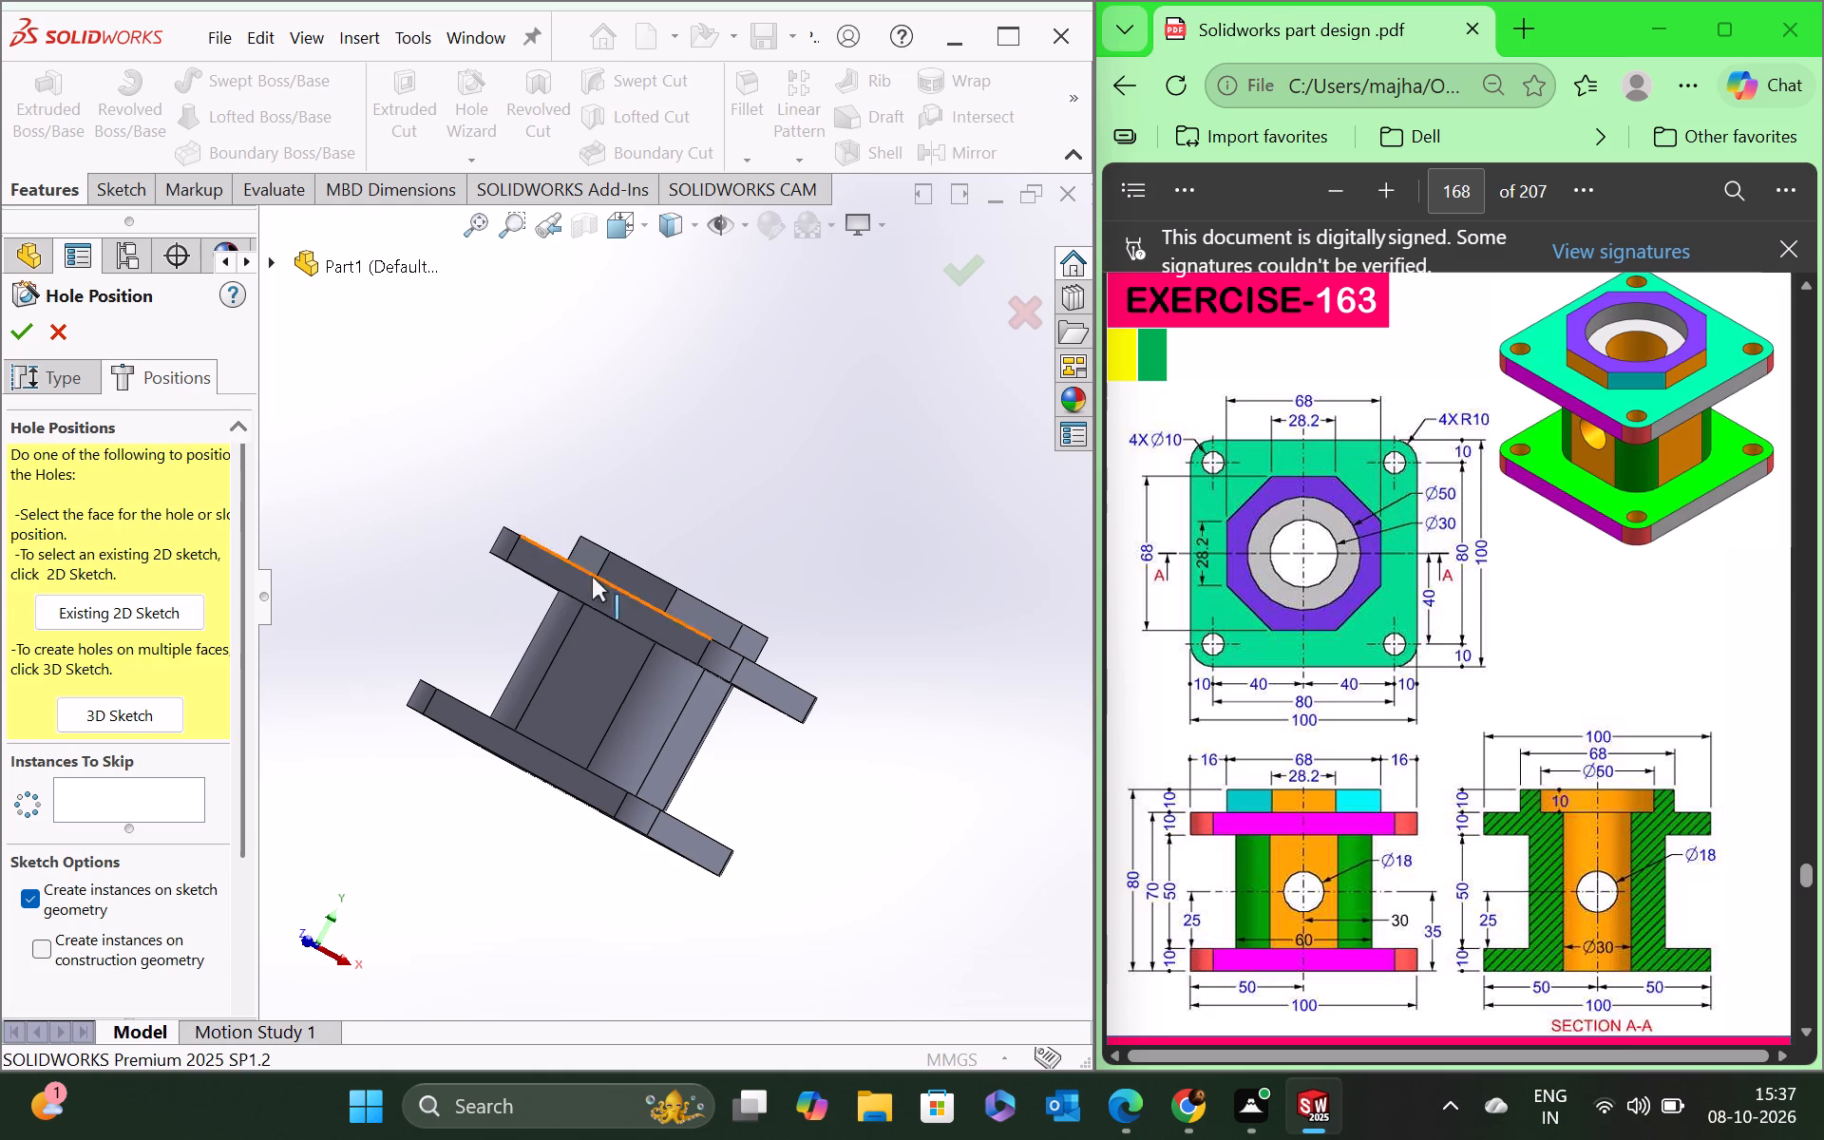
click(150, 375)
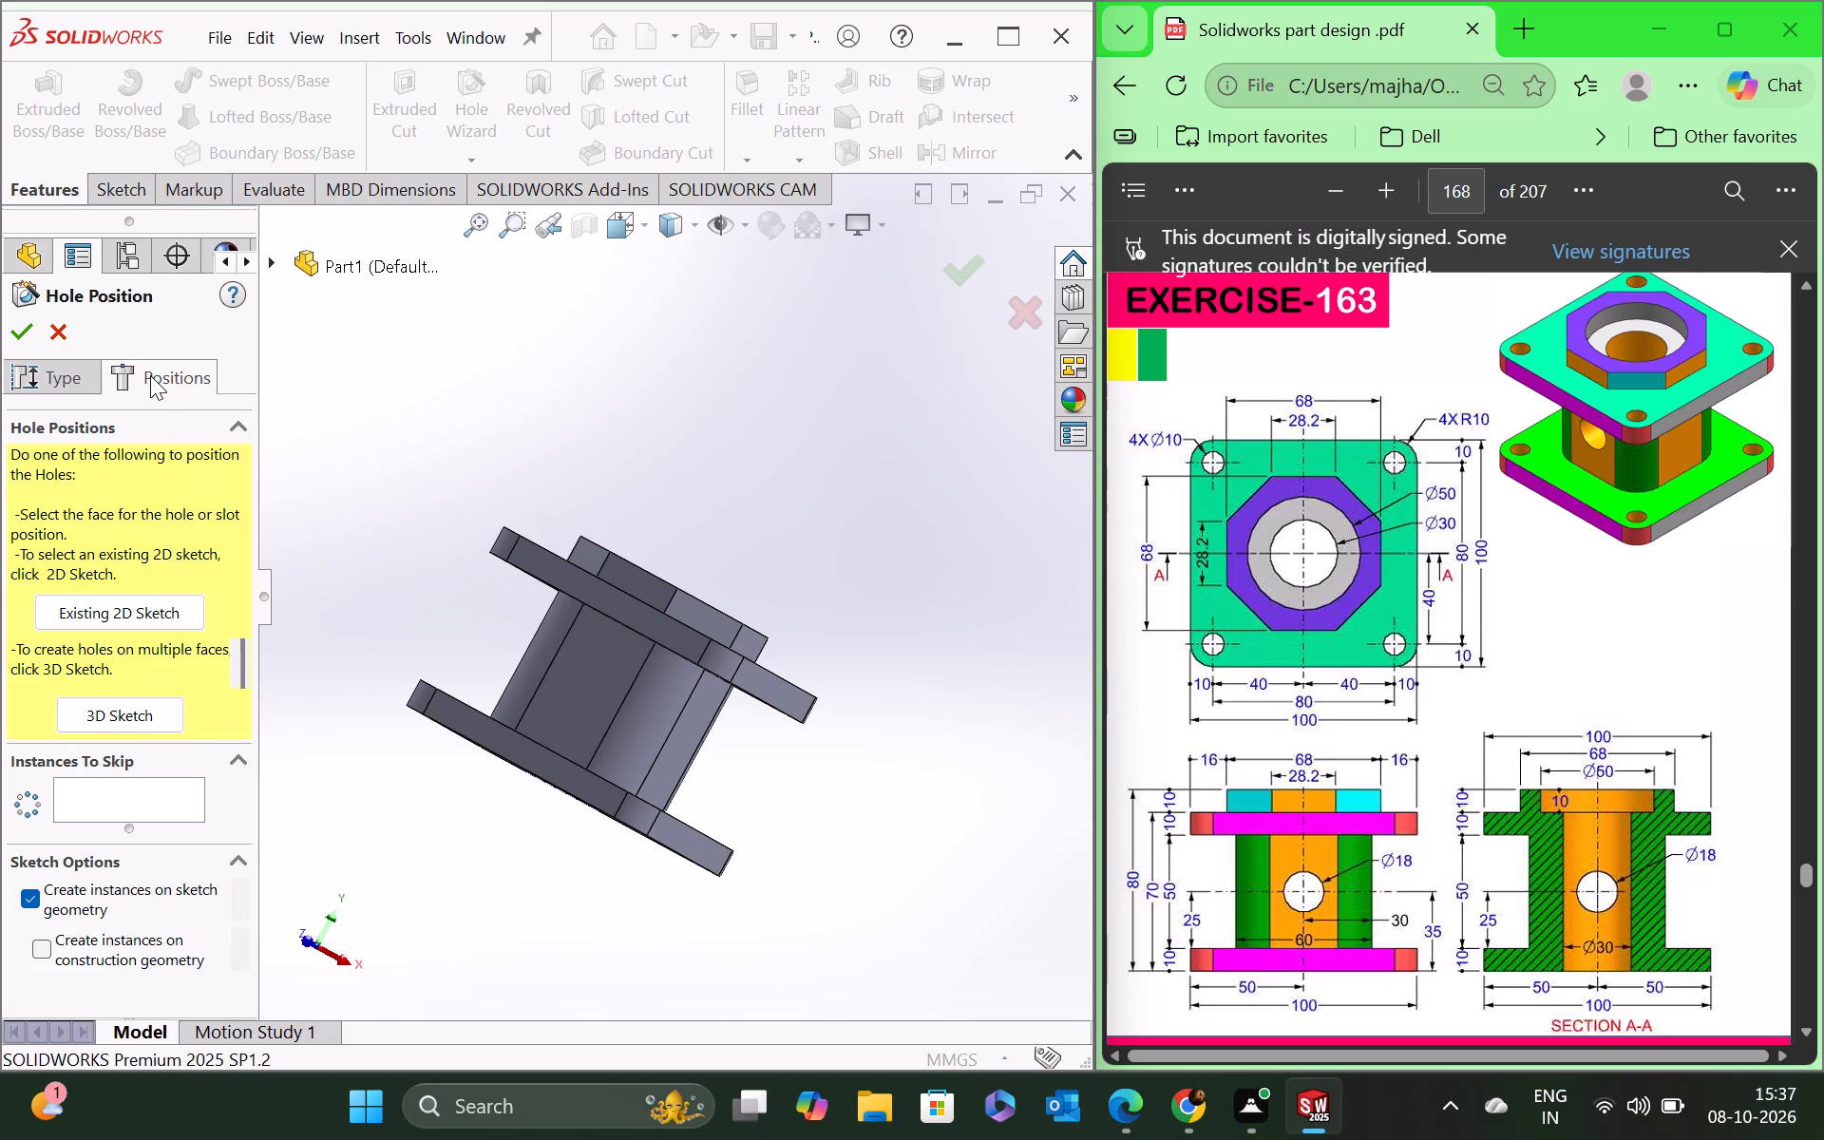
click(579, 676)
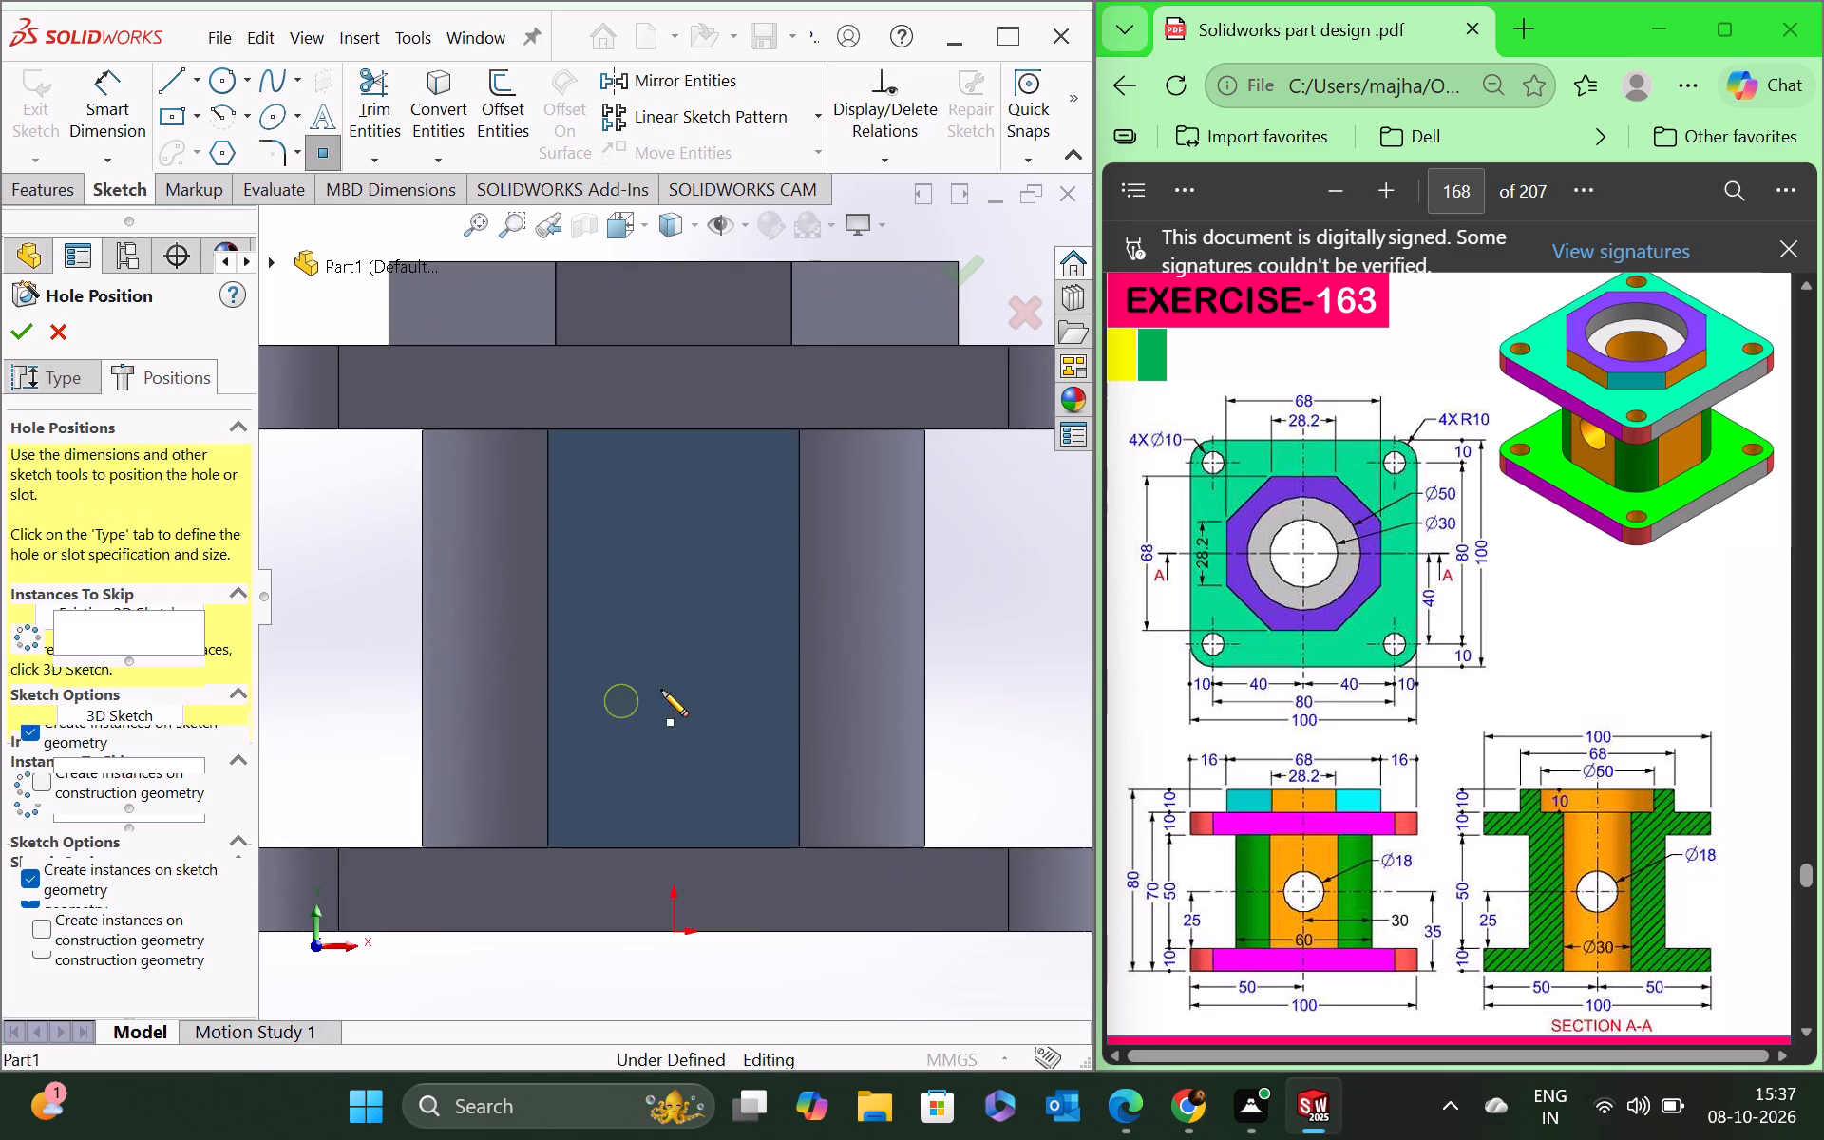
click(672, 606)
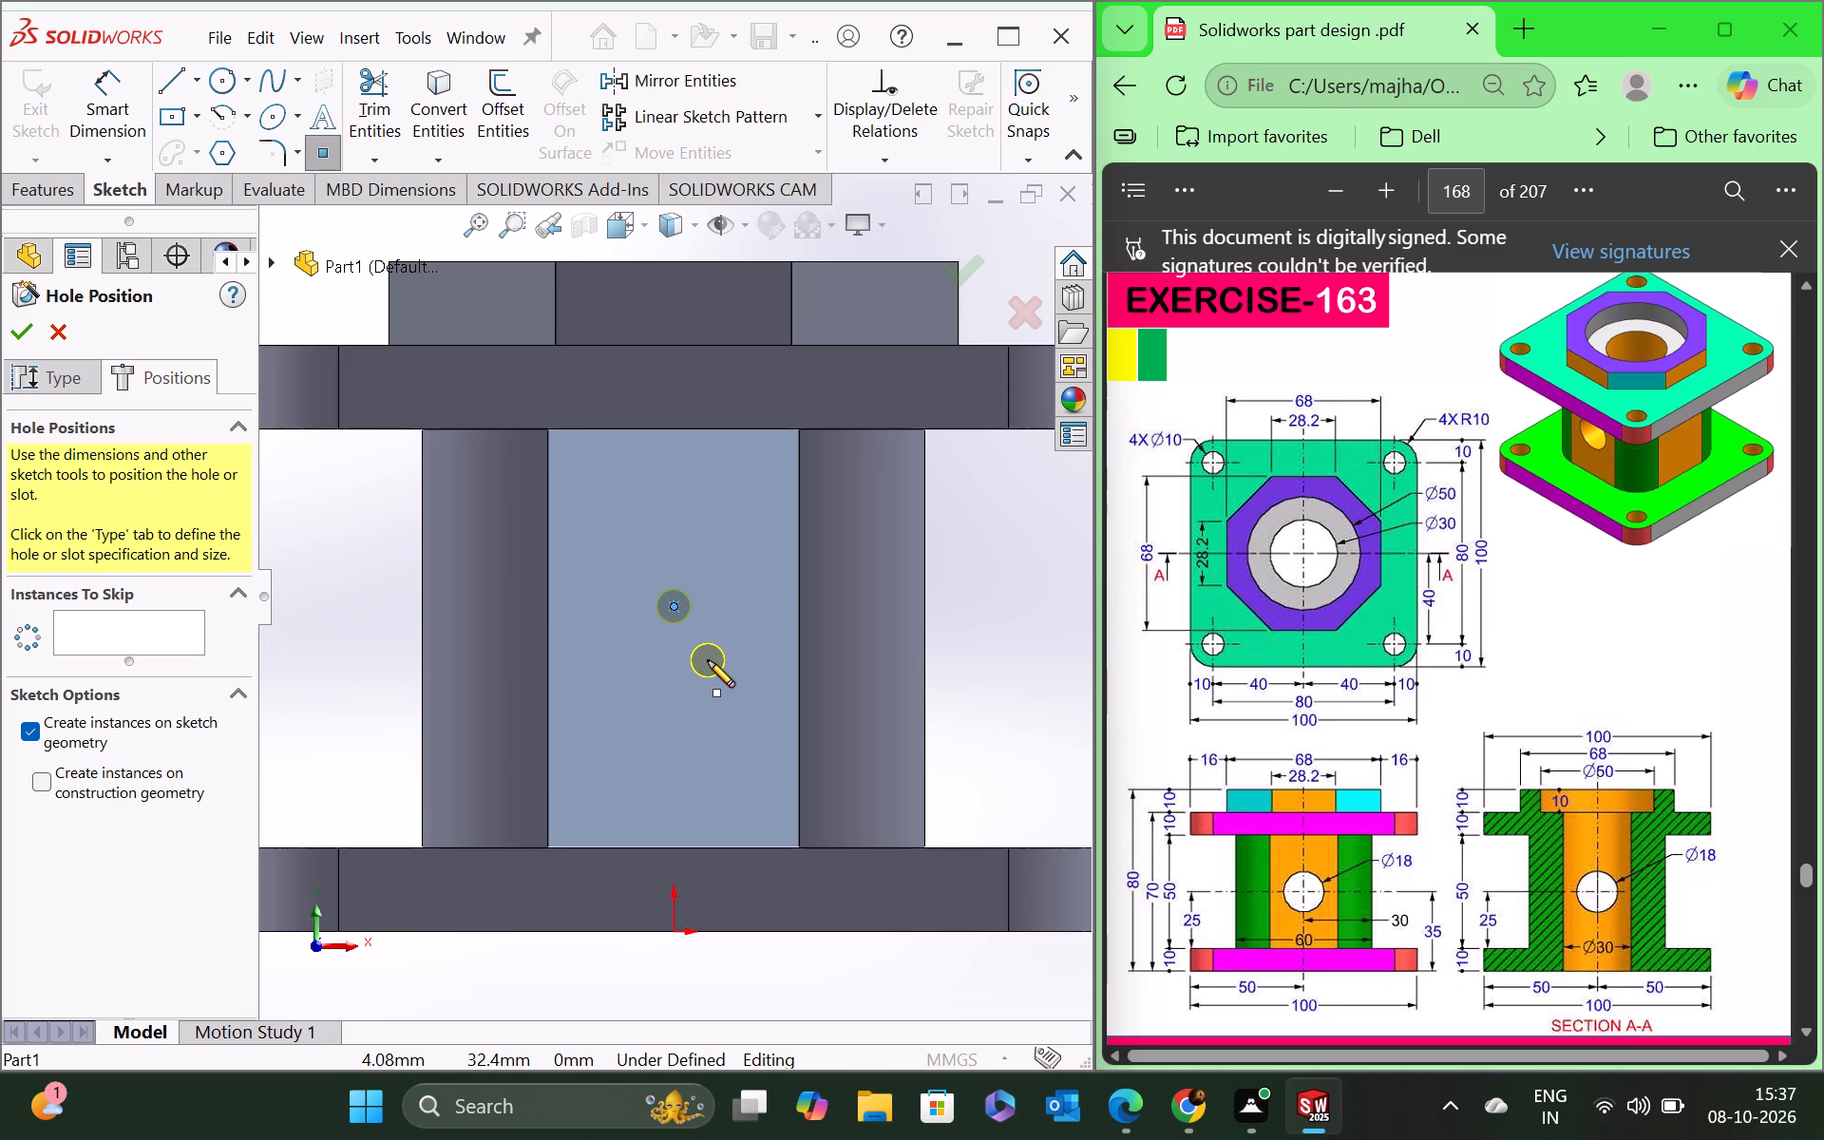
Dimension the hole centre from the bottom flange's lower edge and set the height to 35 mm.
click(122, 119)
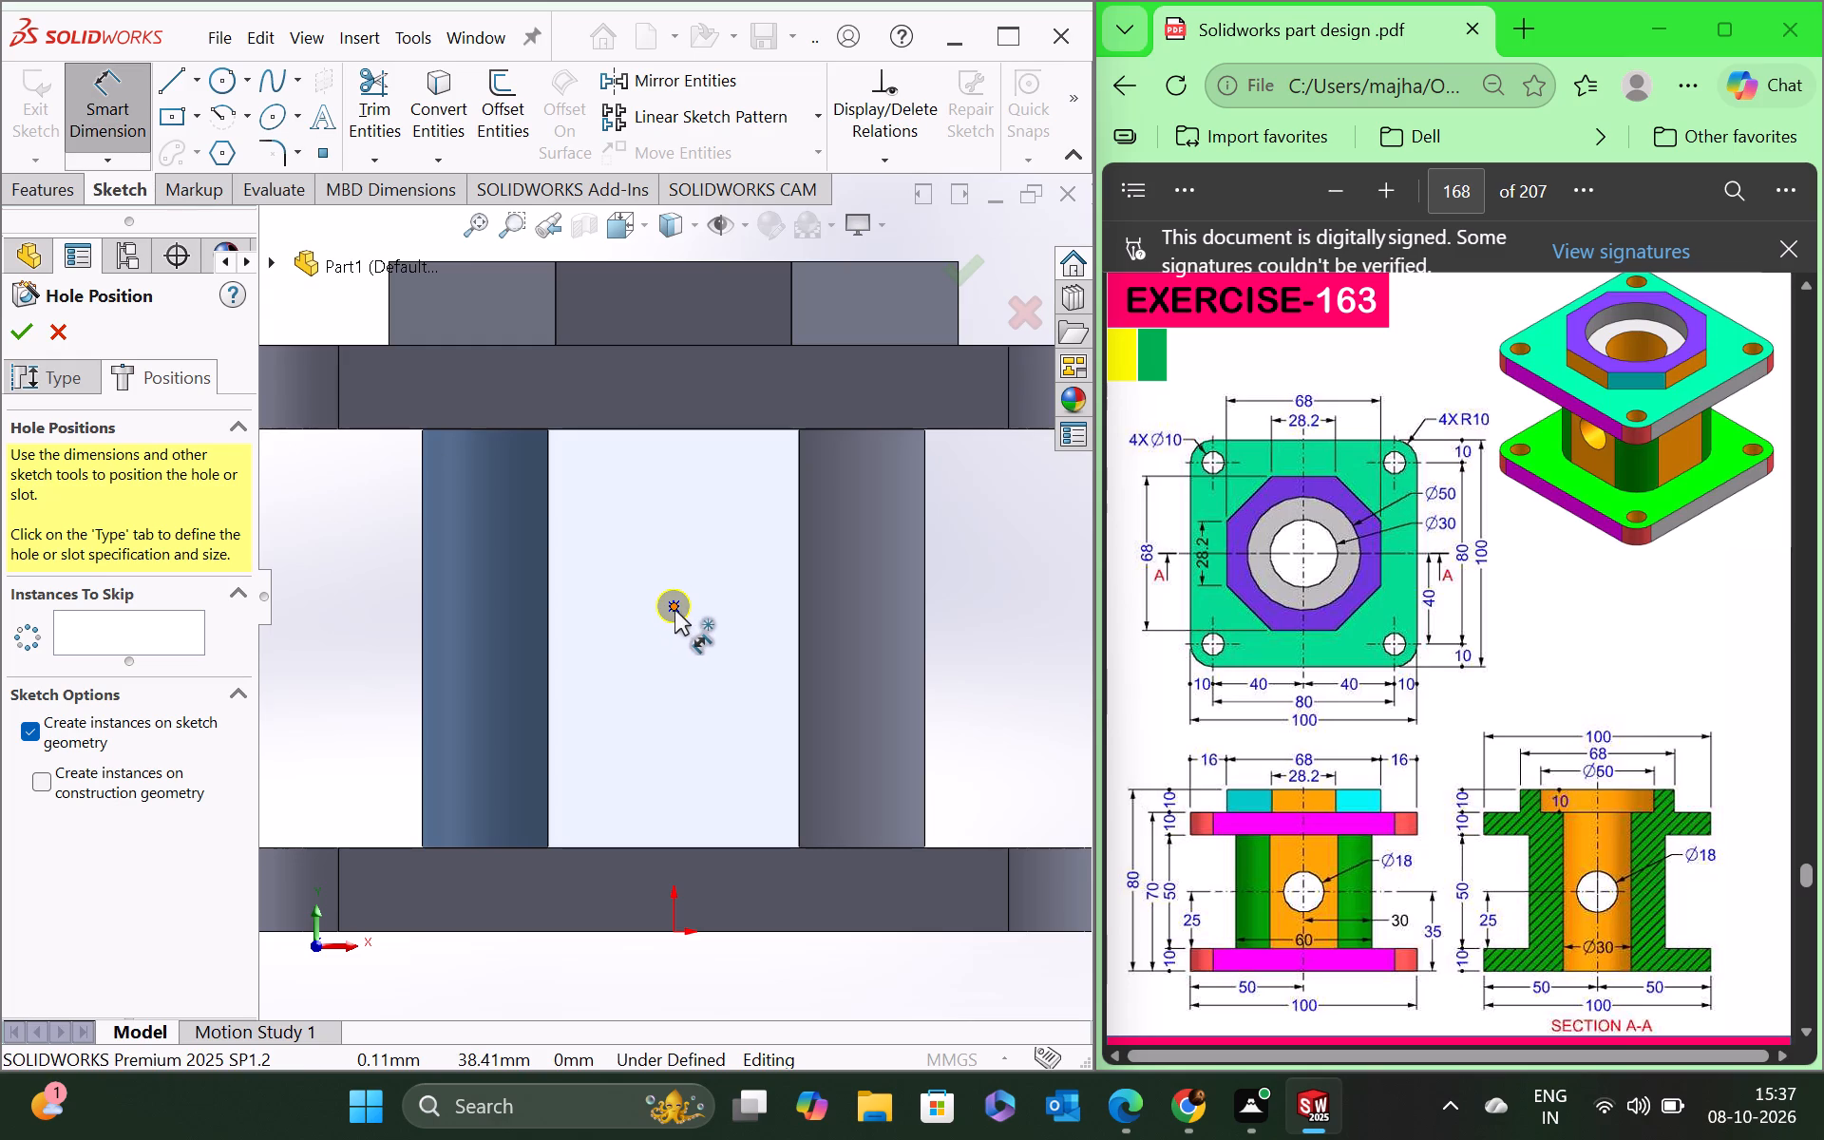
click(674, 609)
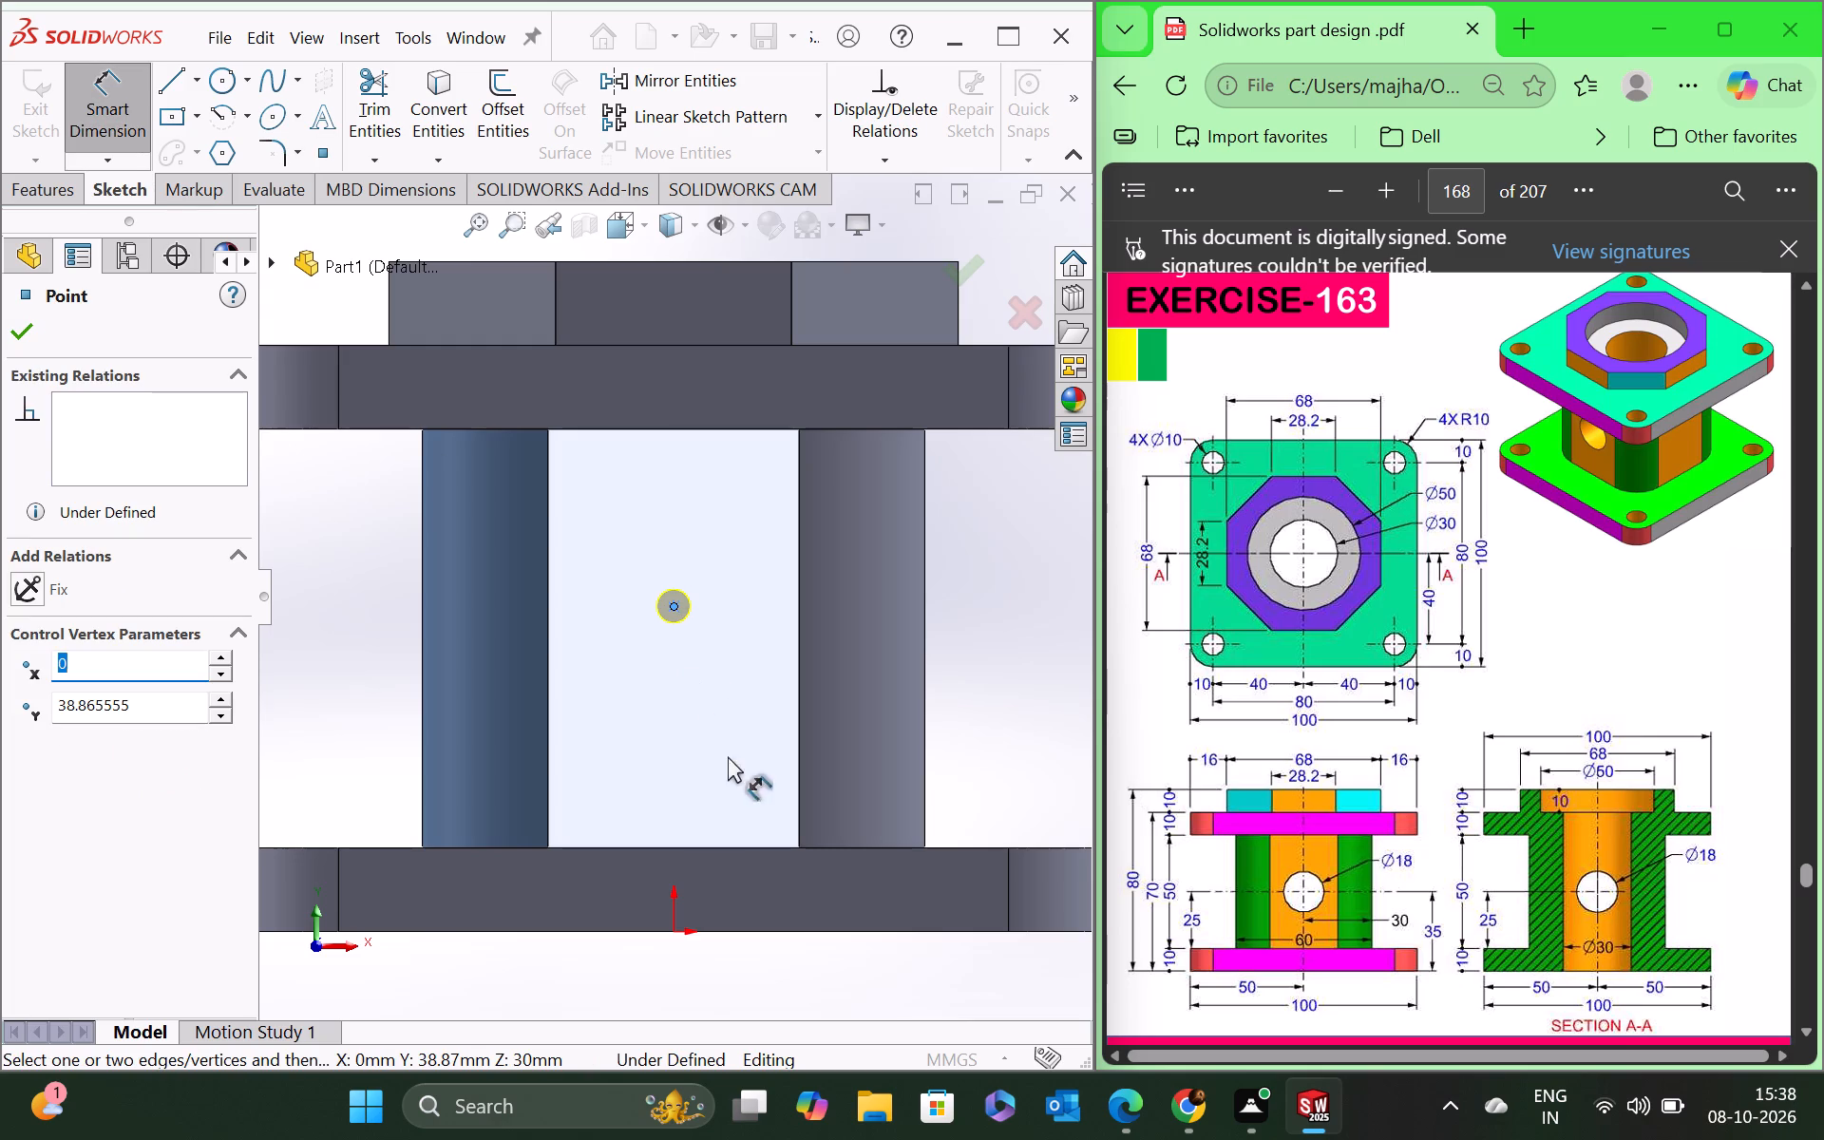
click(747, 930)
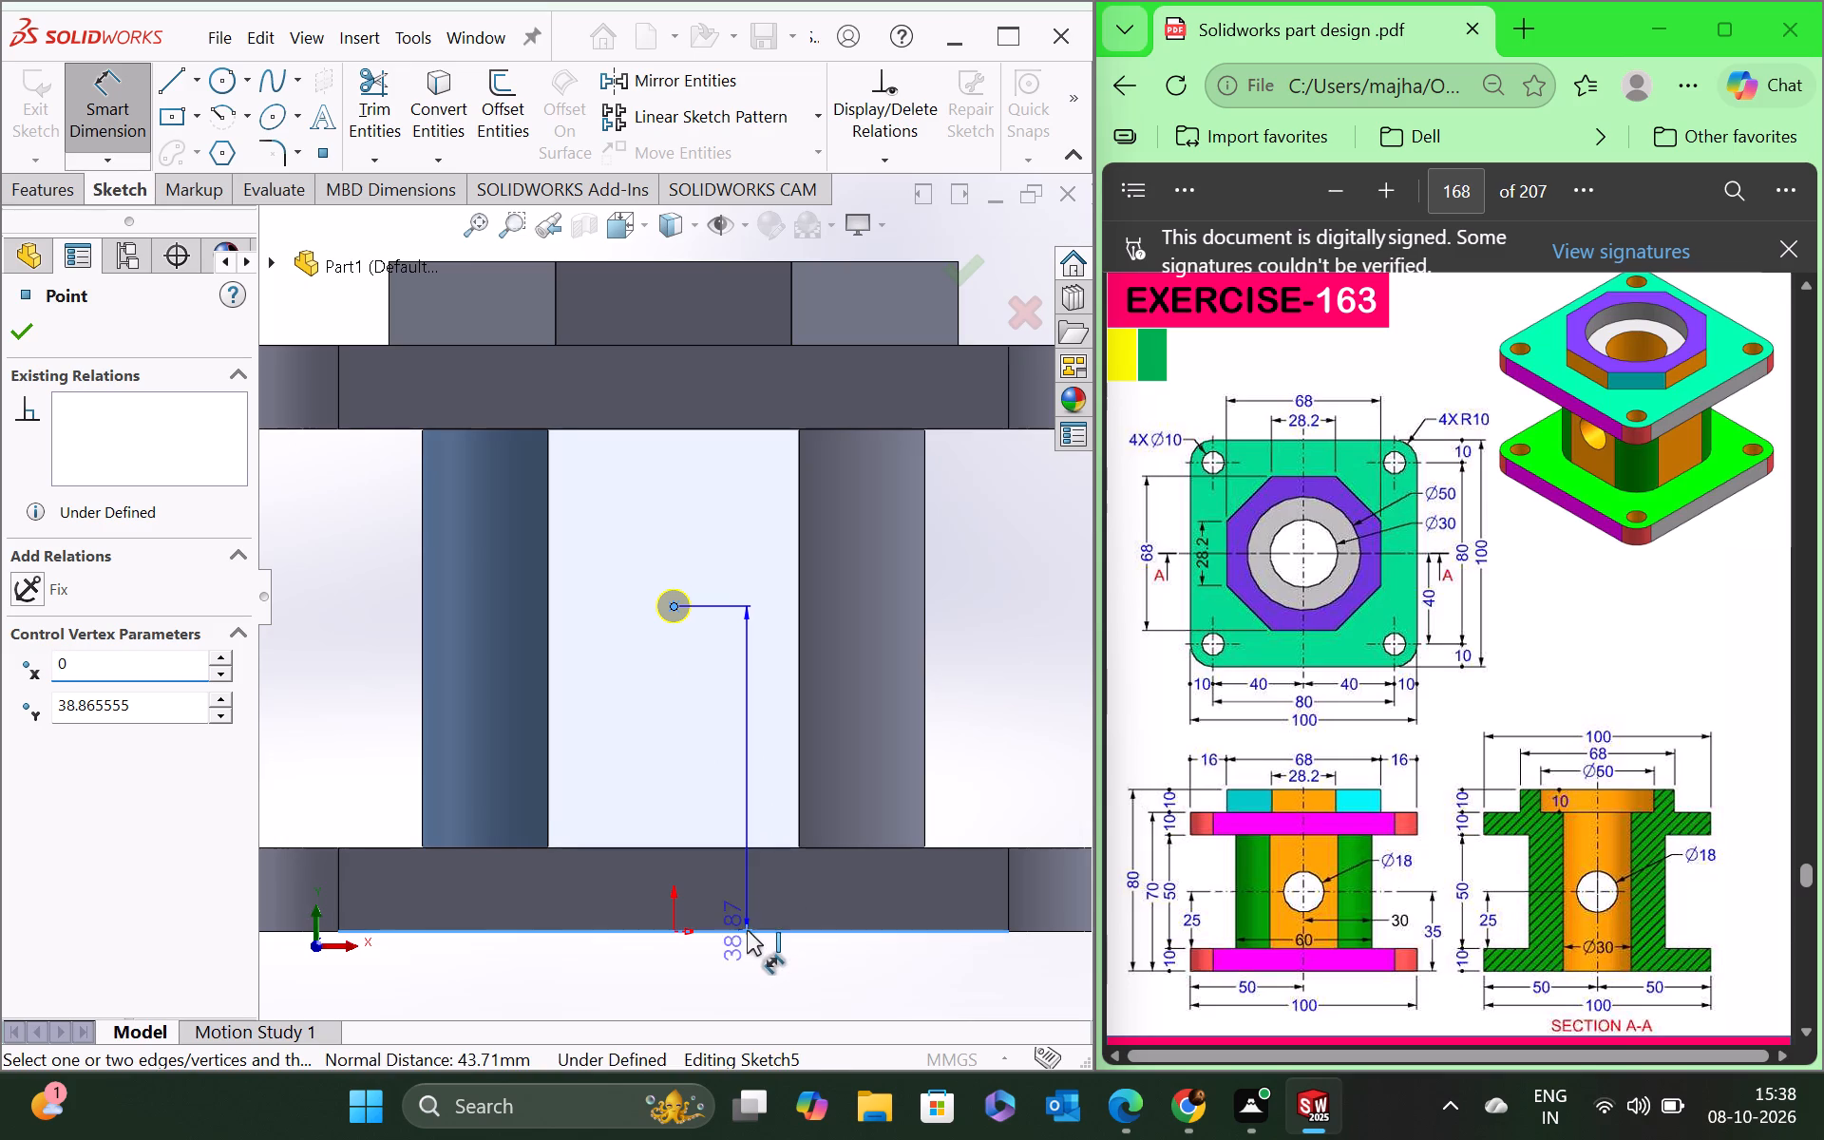
scroll(940, 771, up, 4)
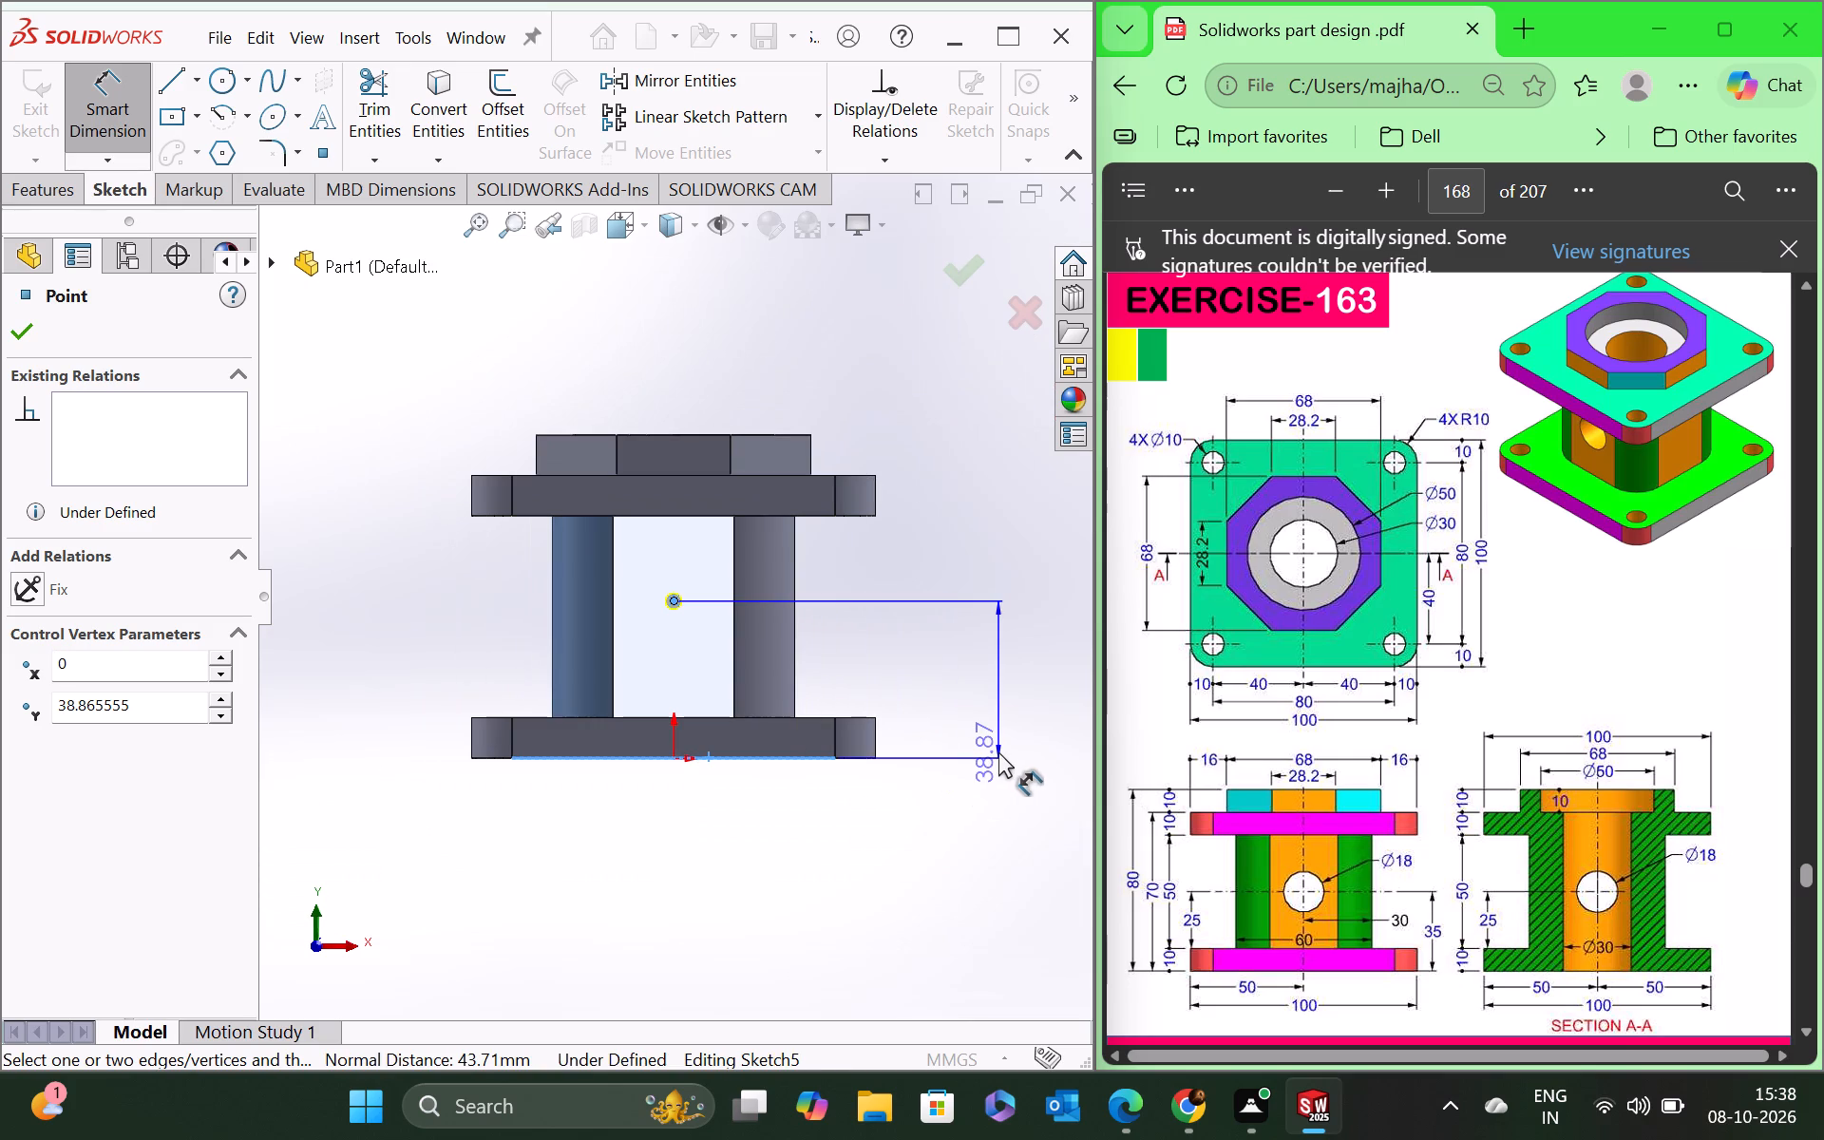
click(998, 751)
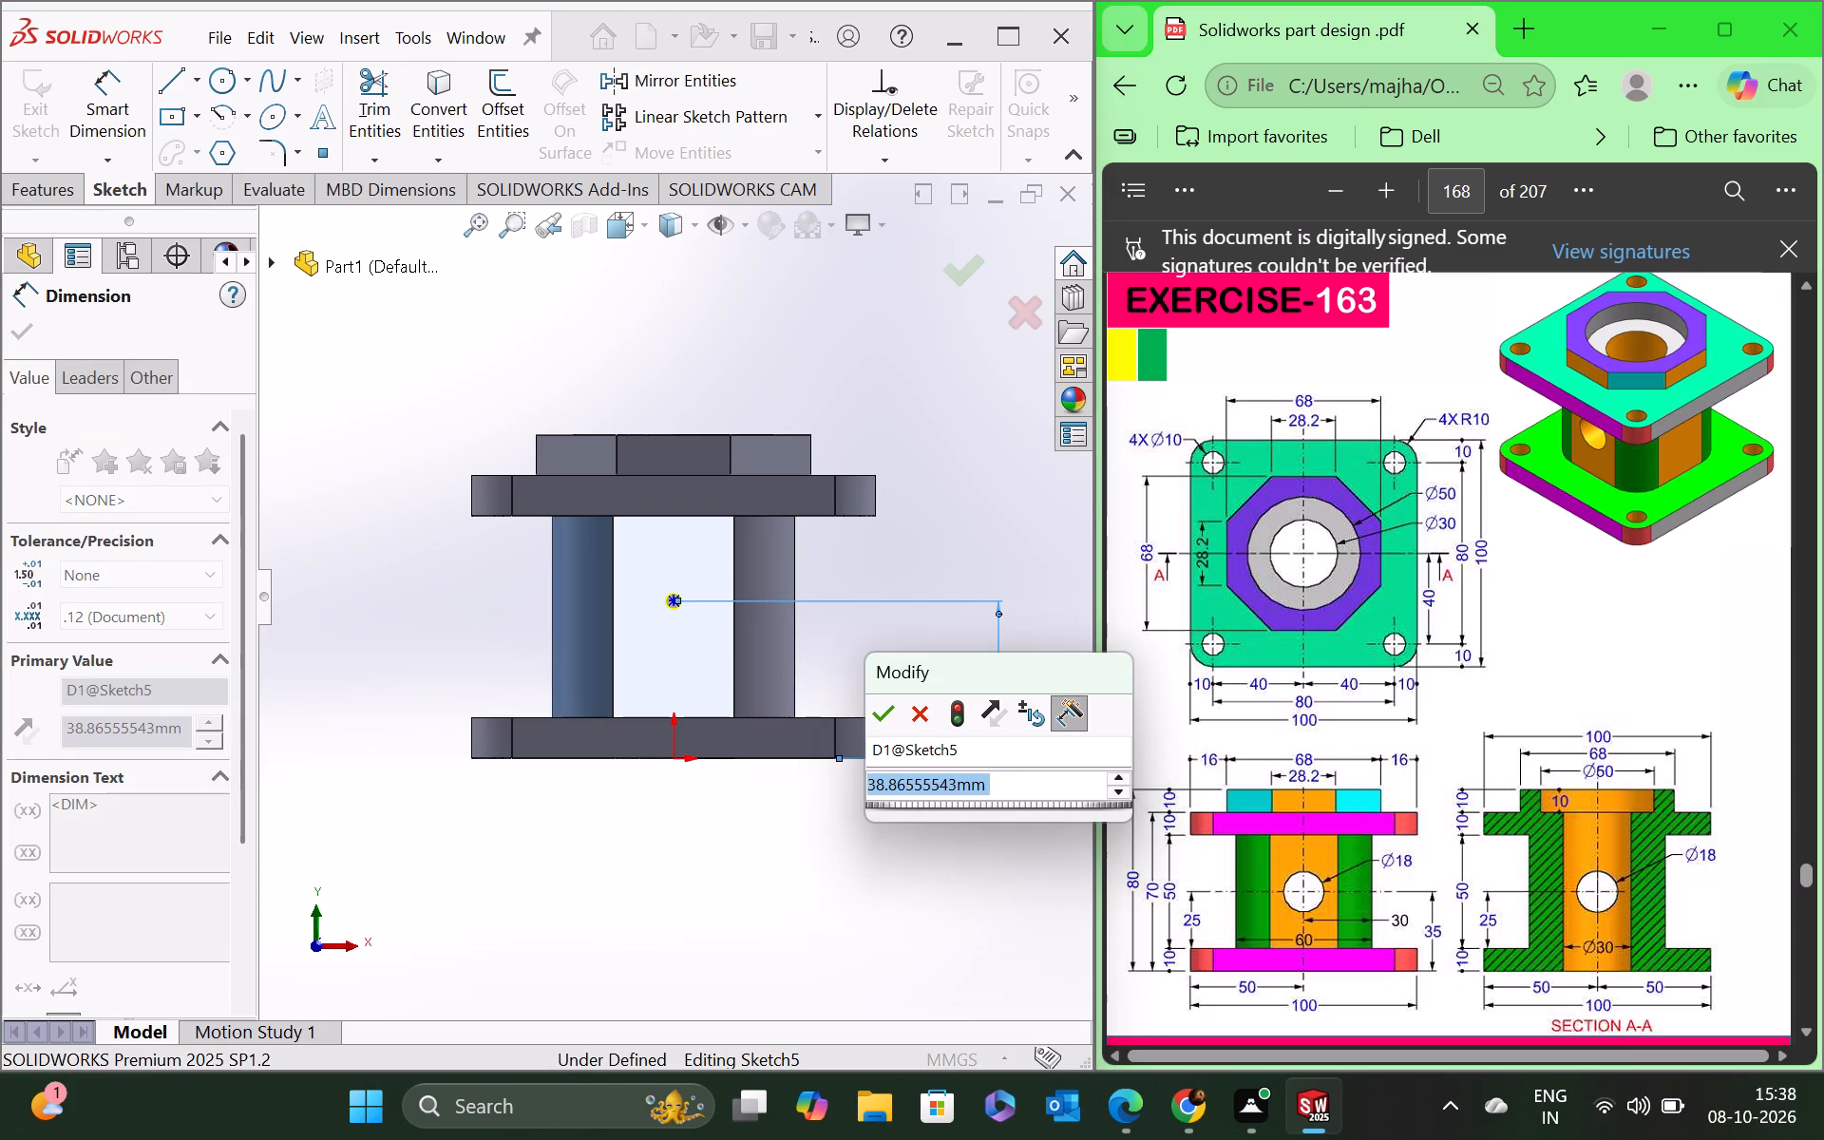
text(35)
key(Return)
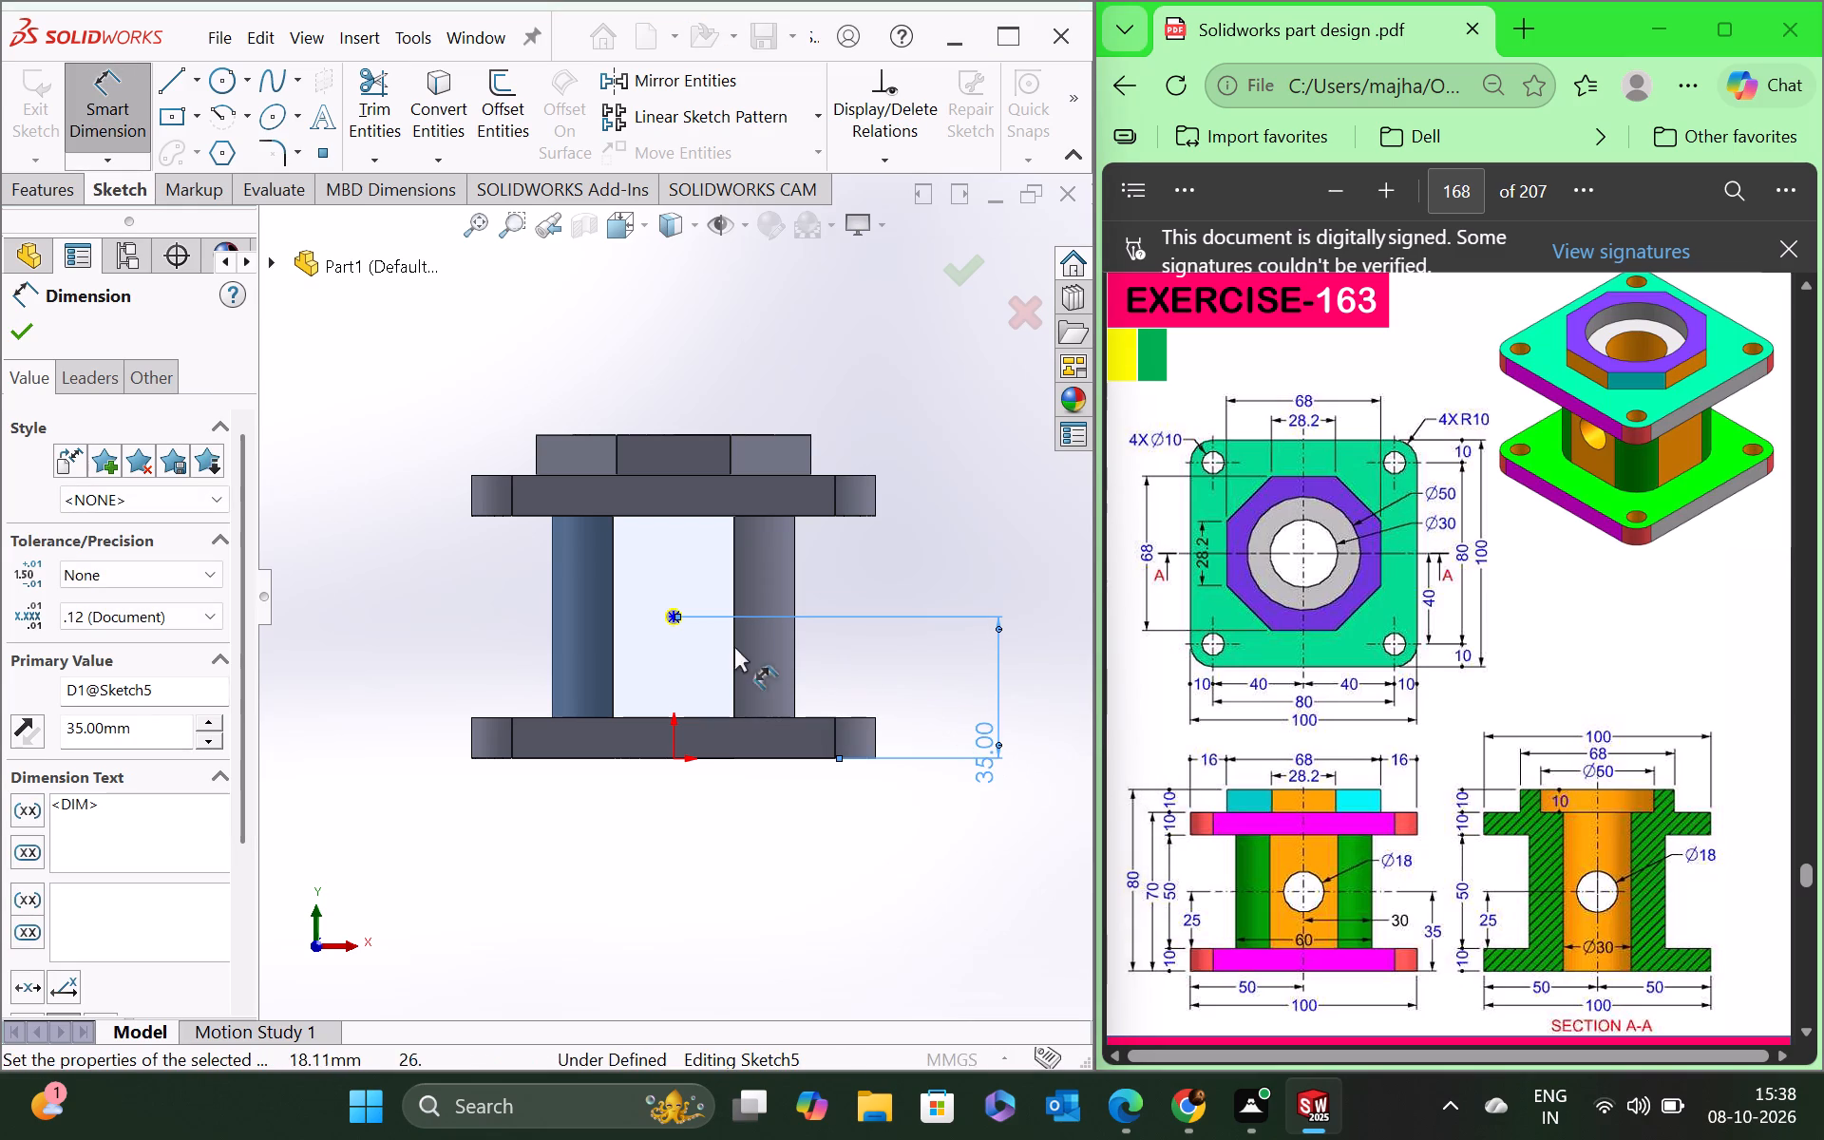
click(24, 338)
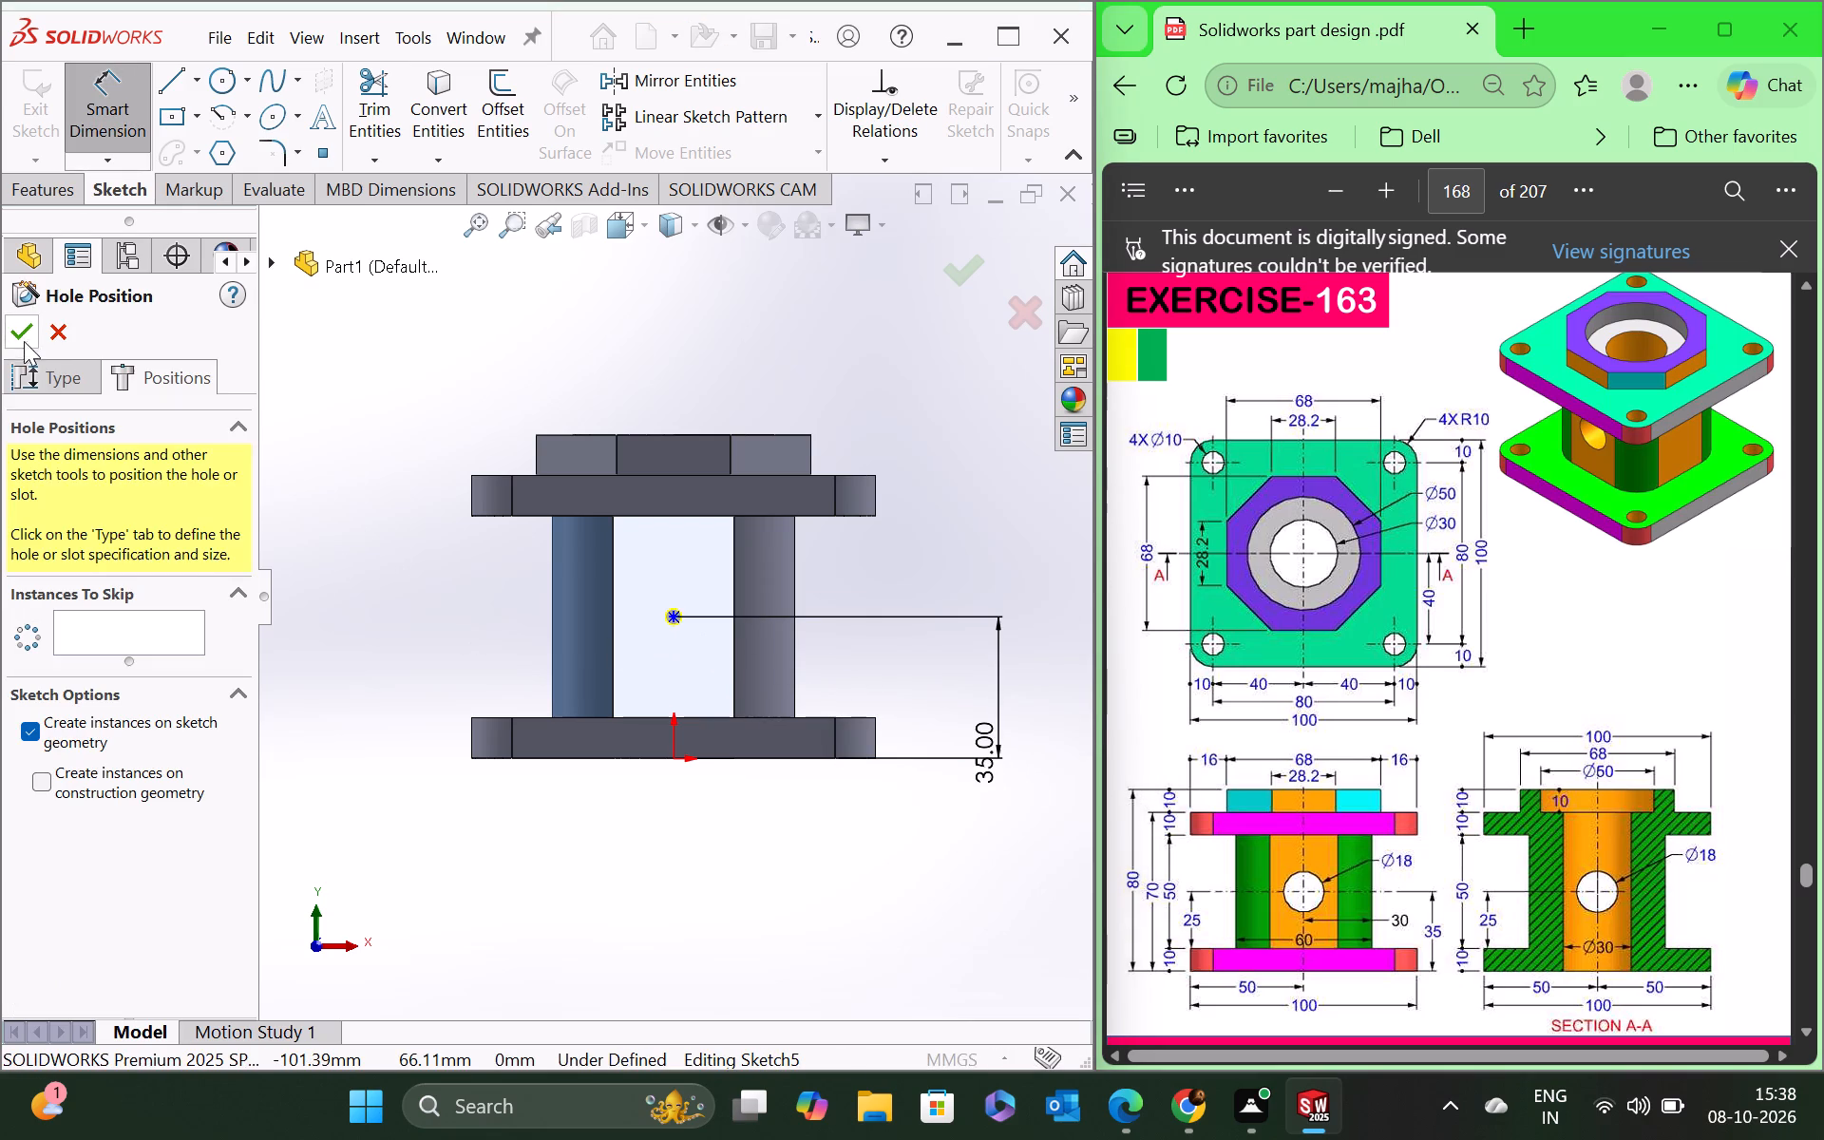
scroll(650, 651, down, 6)
scroll(729, 668, up, 1)
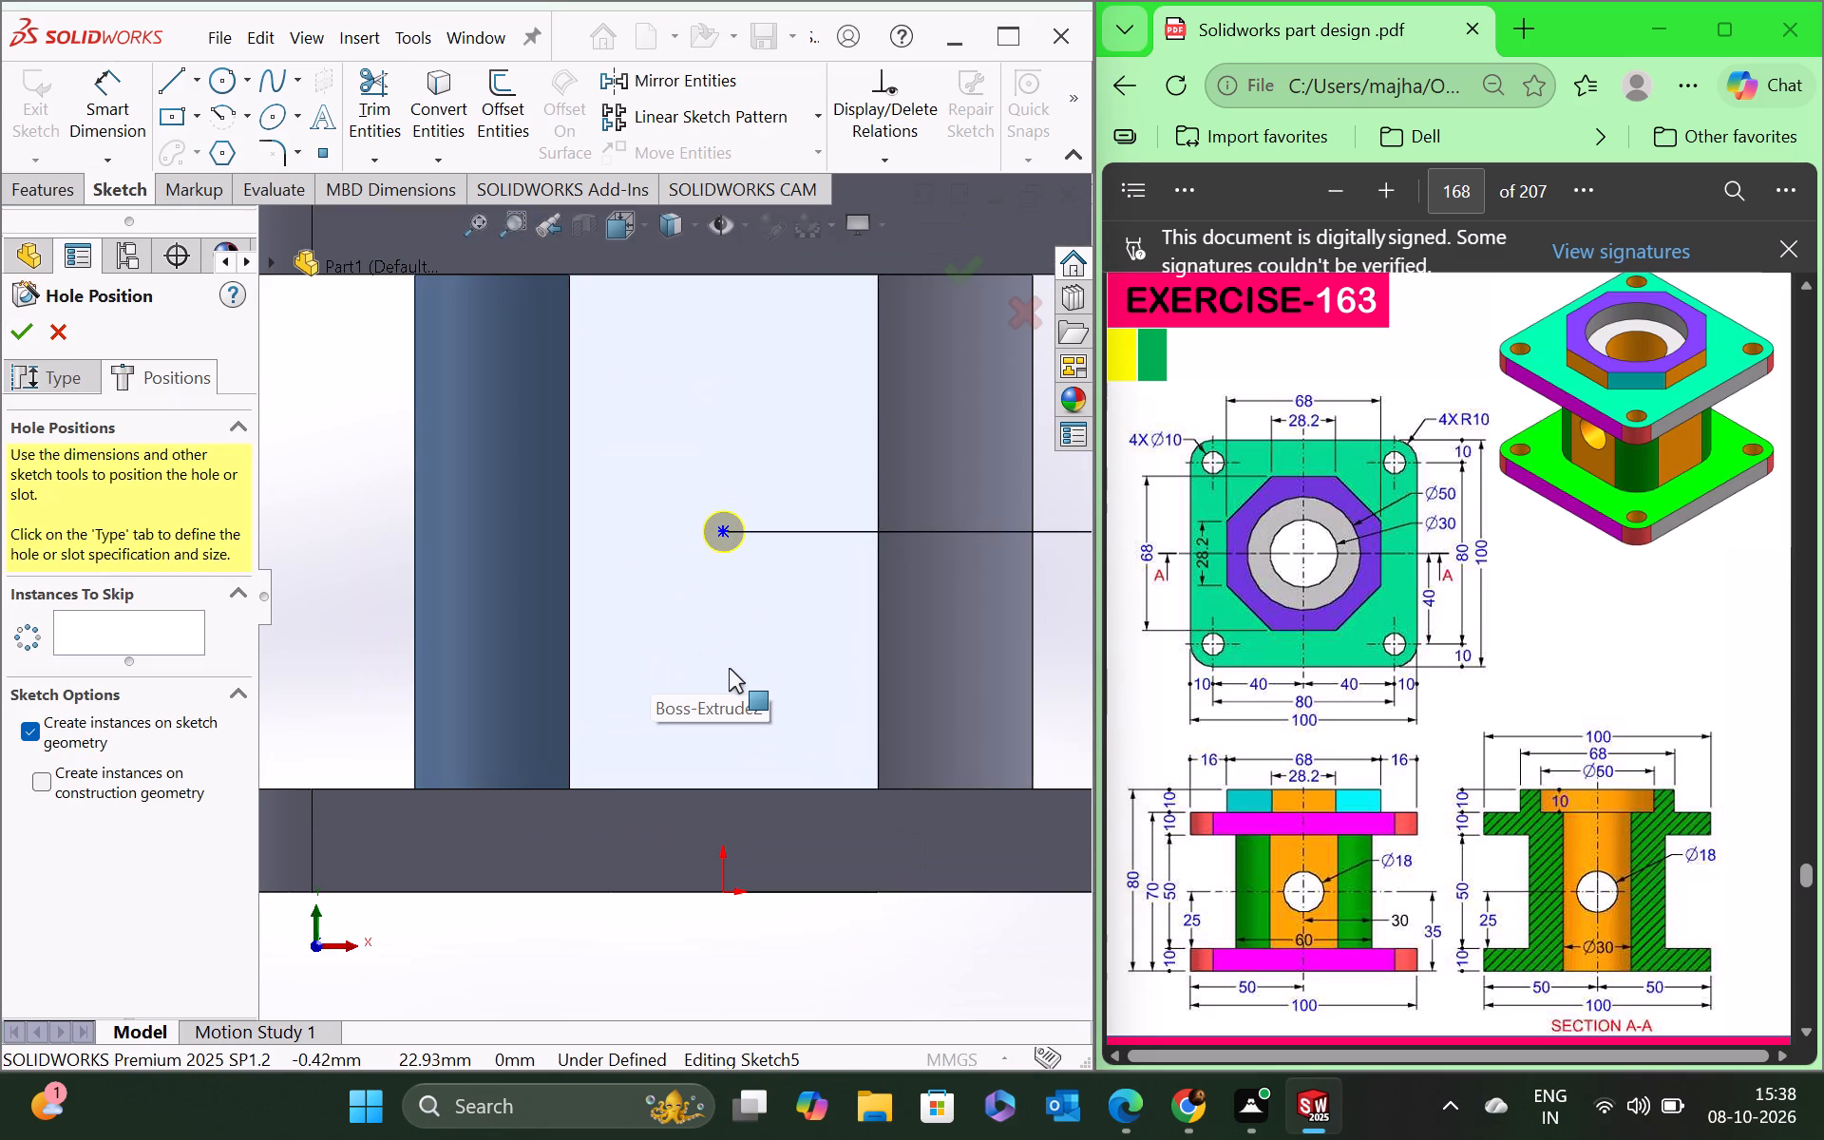
Add a vertical relation between the hole's centre point and the origin.
ctrl+click(723, 534)
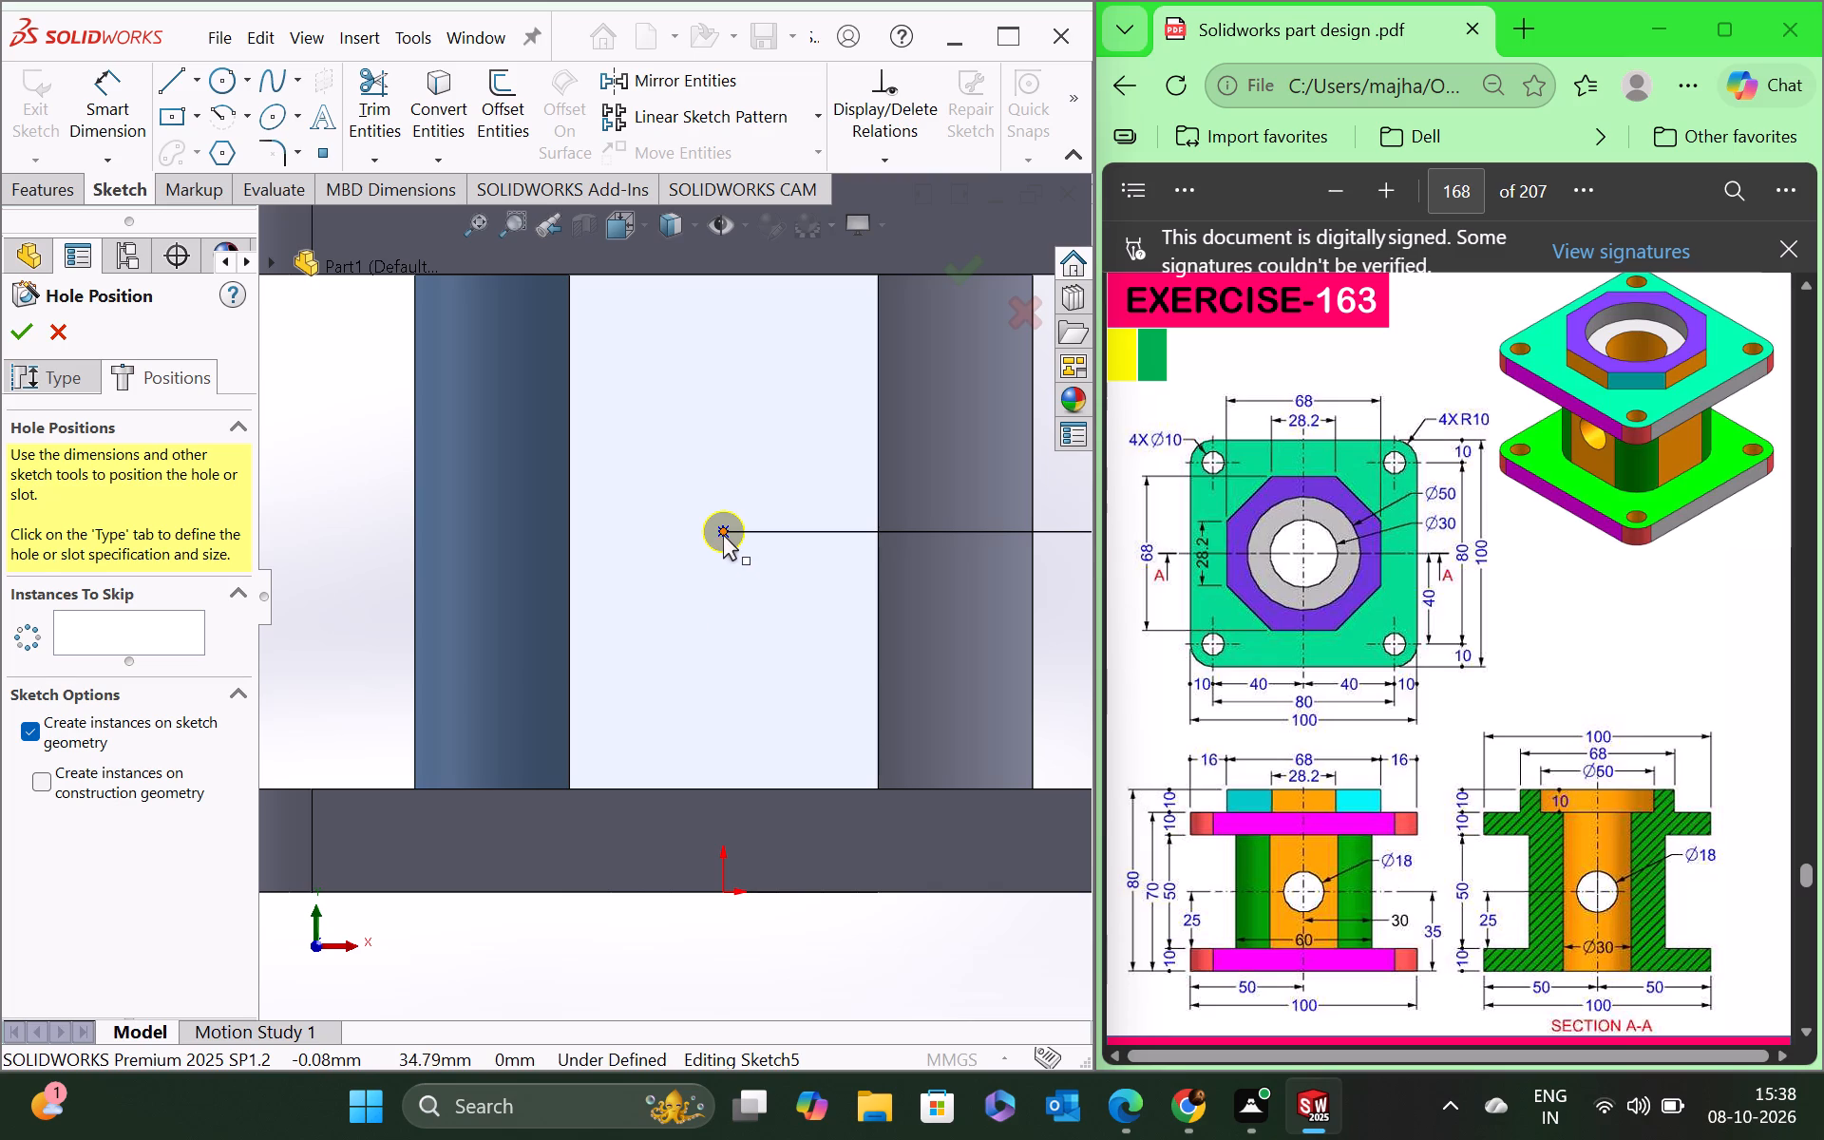
ctrl+click(722, 889)
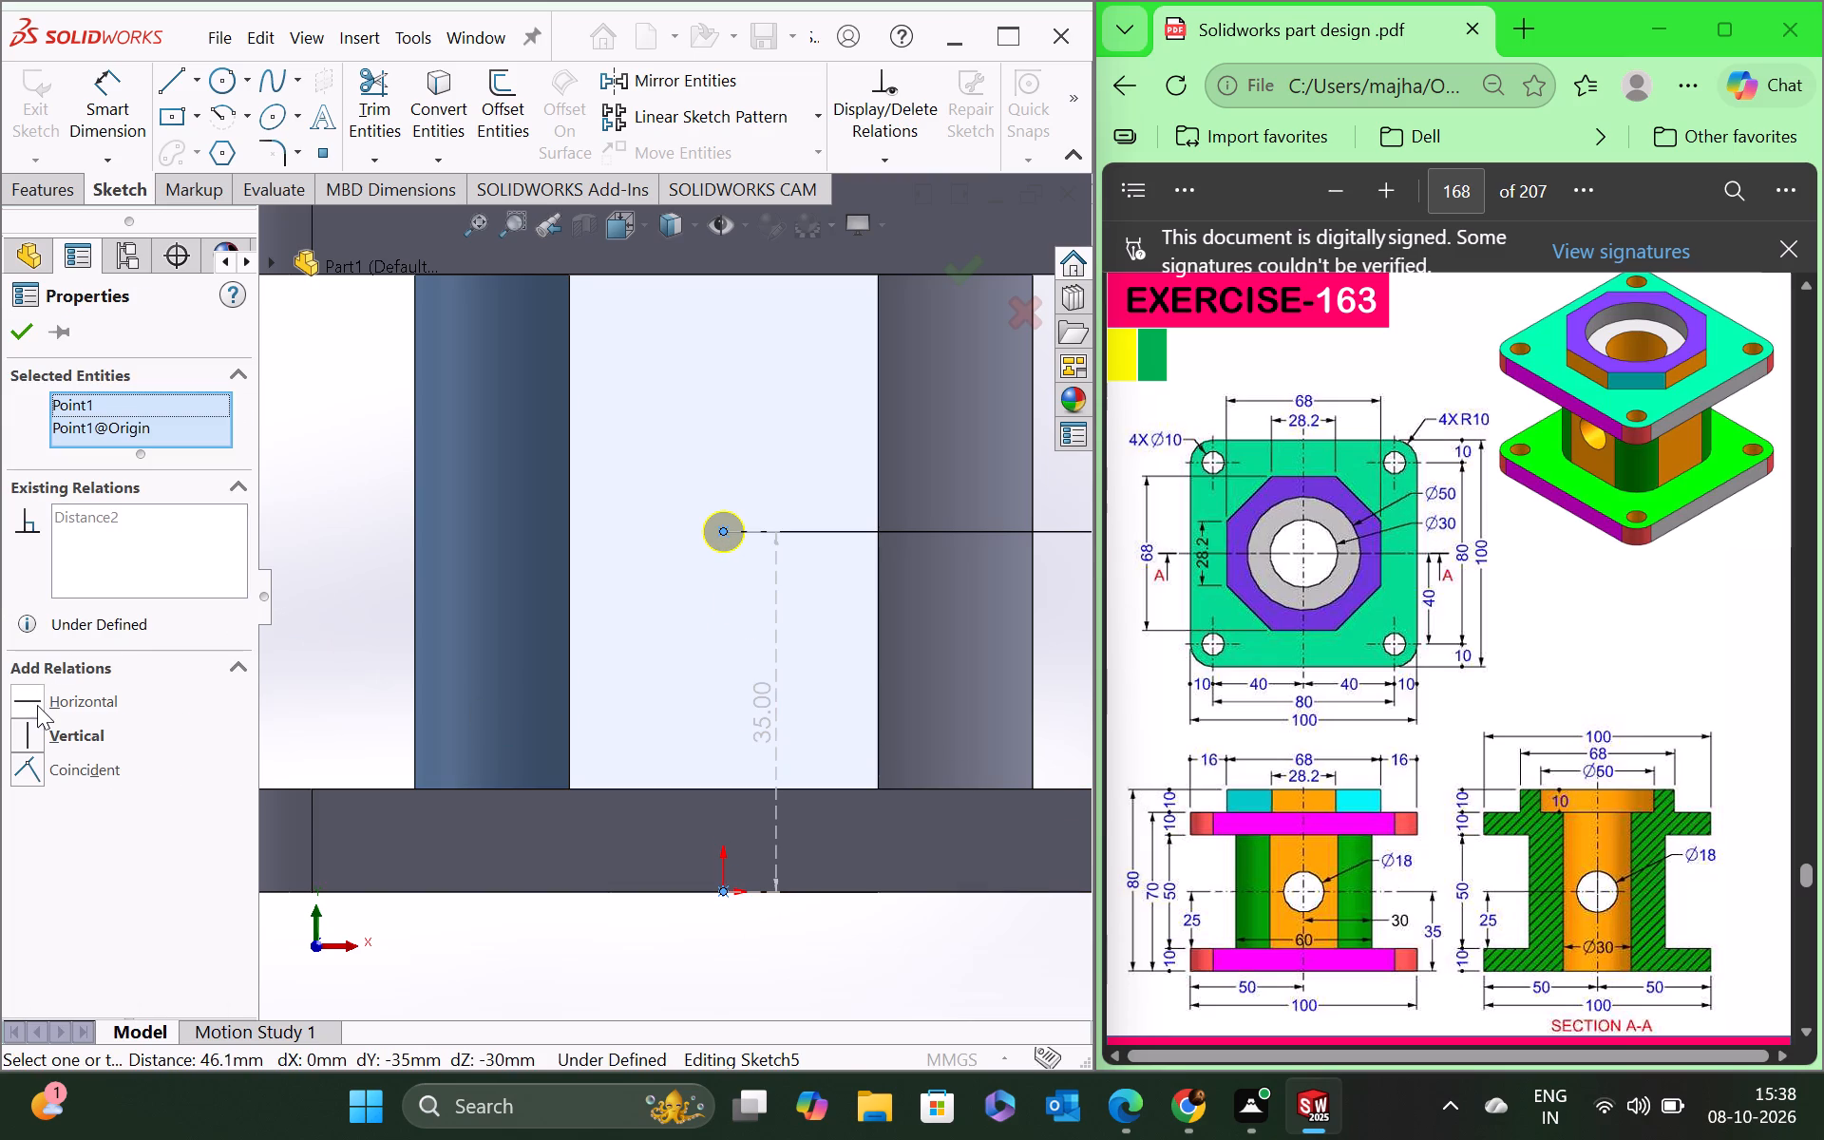
click(32, 734)
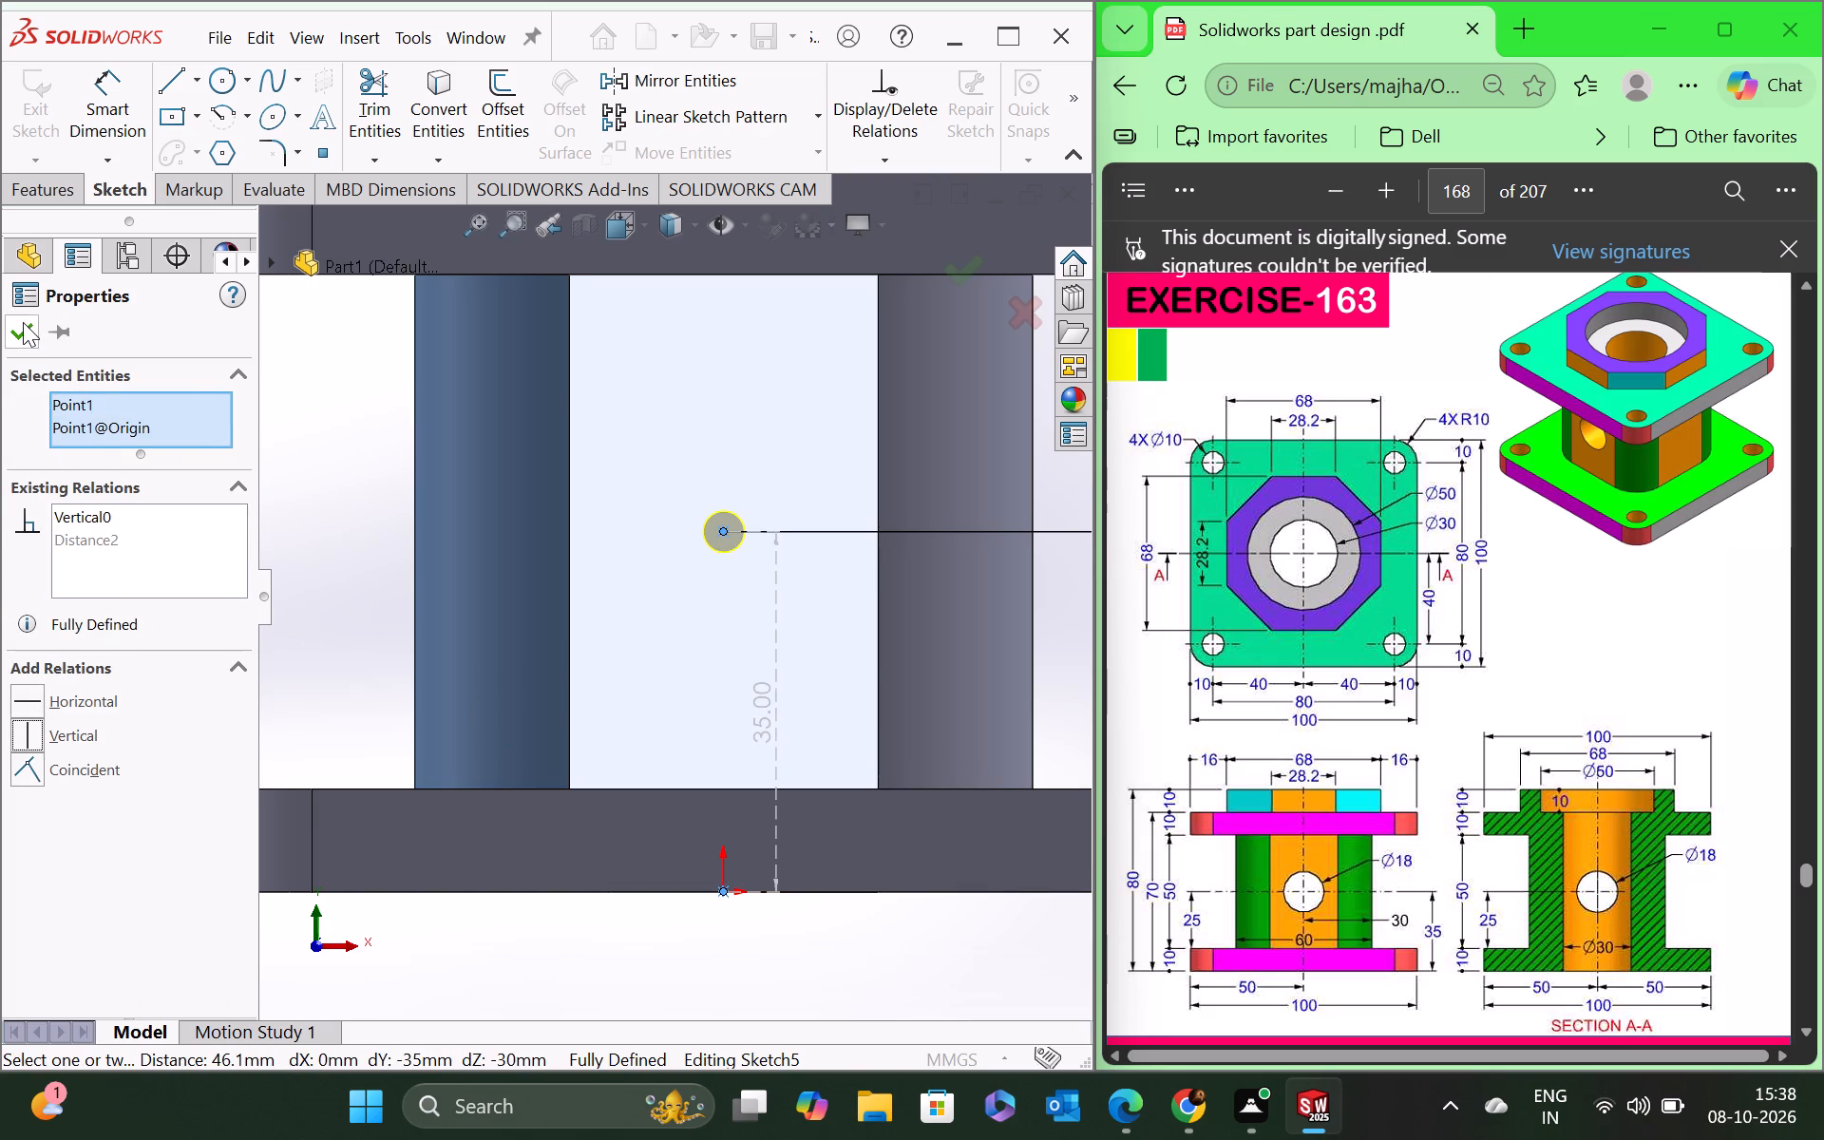
click(23, 322)
Set the hole's custom diameter to 18 mm and complete it as a Through All hole across the column.
scroll(697, 740, down, 1)
scroll(697, 740, up, 2)
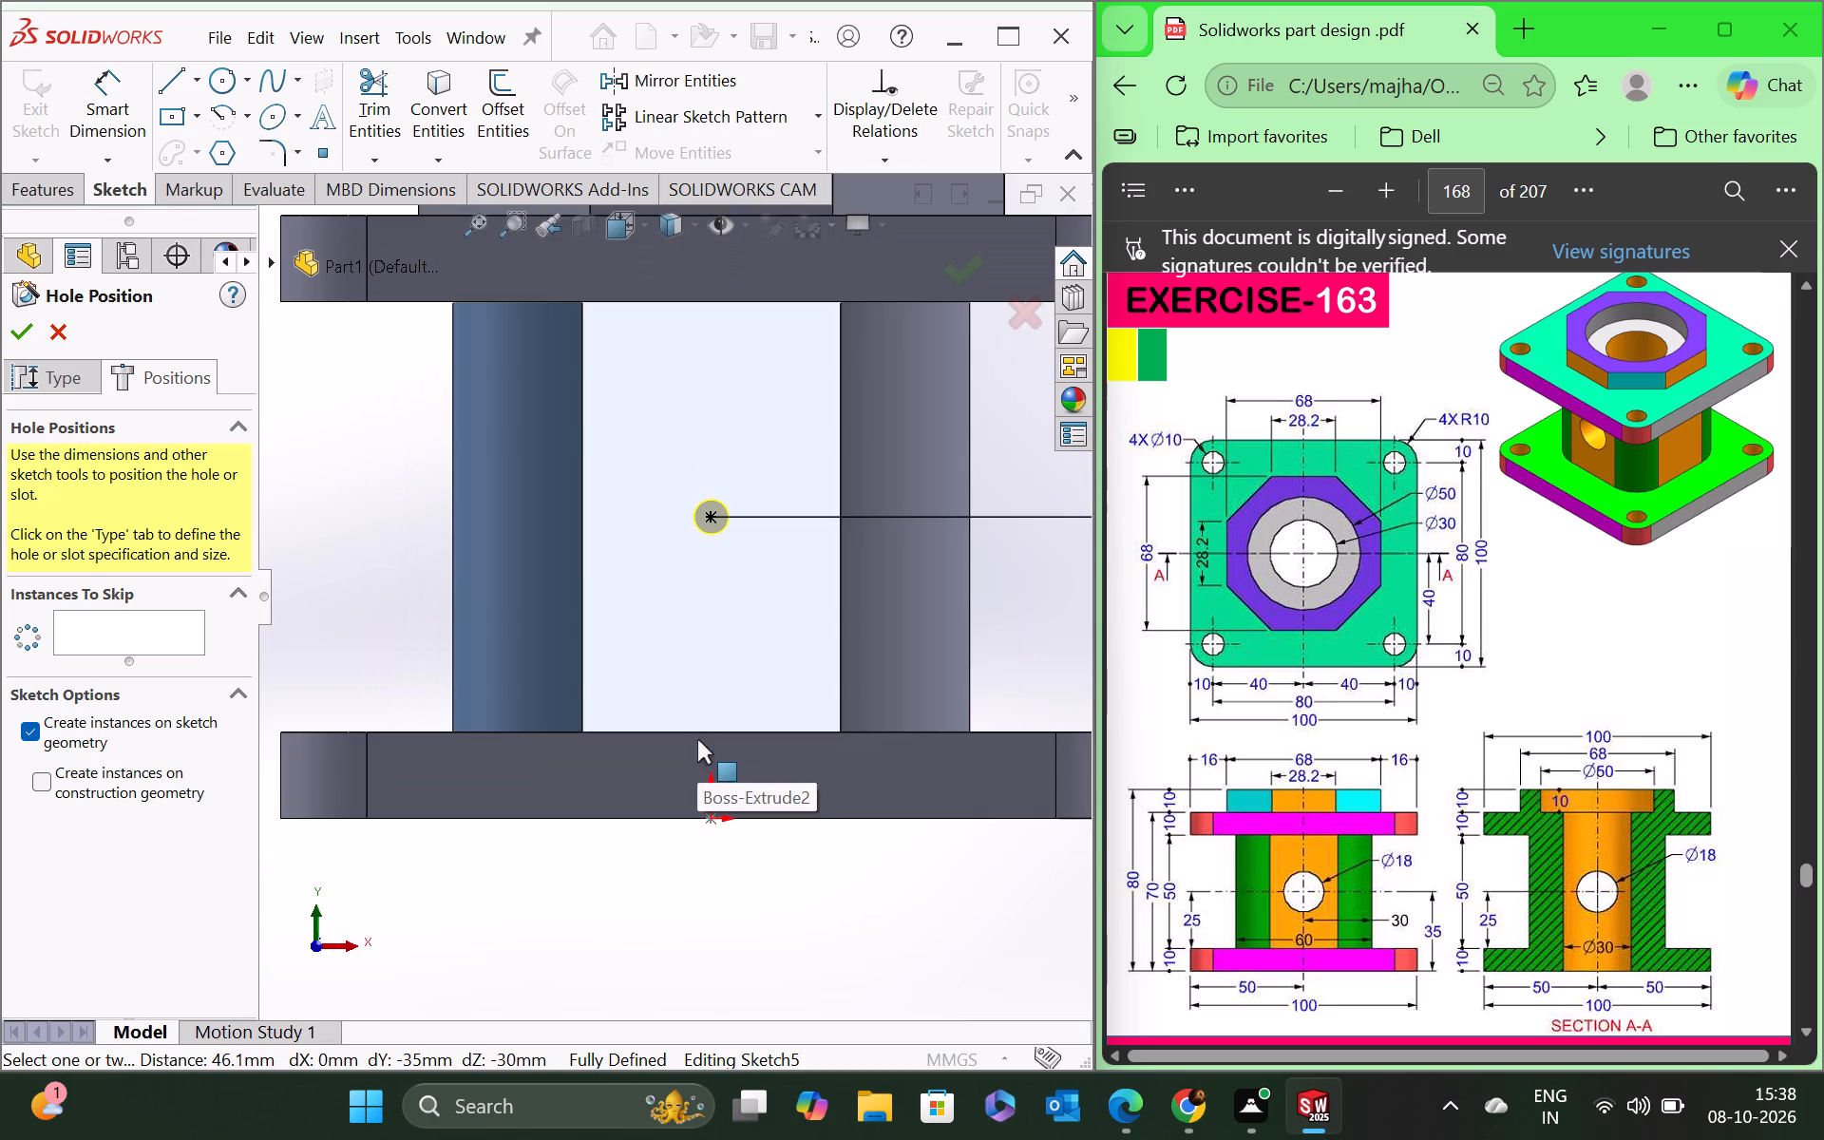
scroll(765, 638, down, 1)
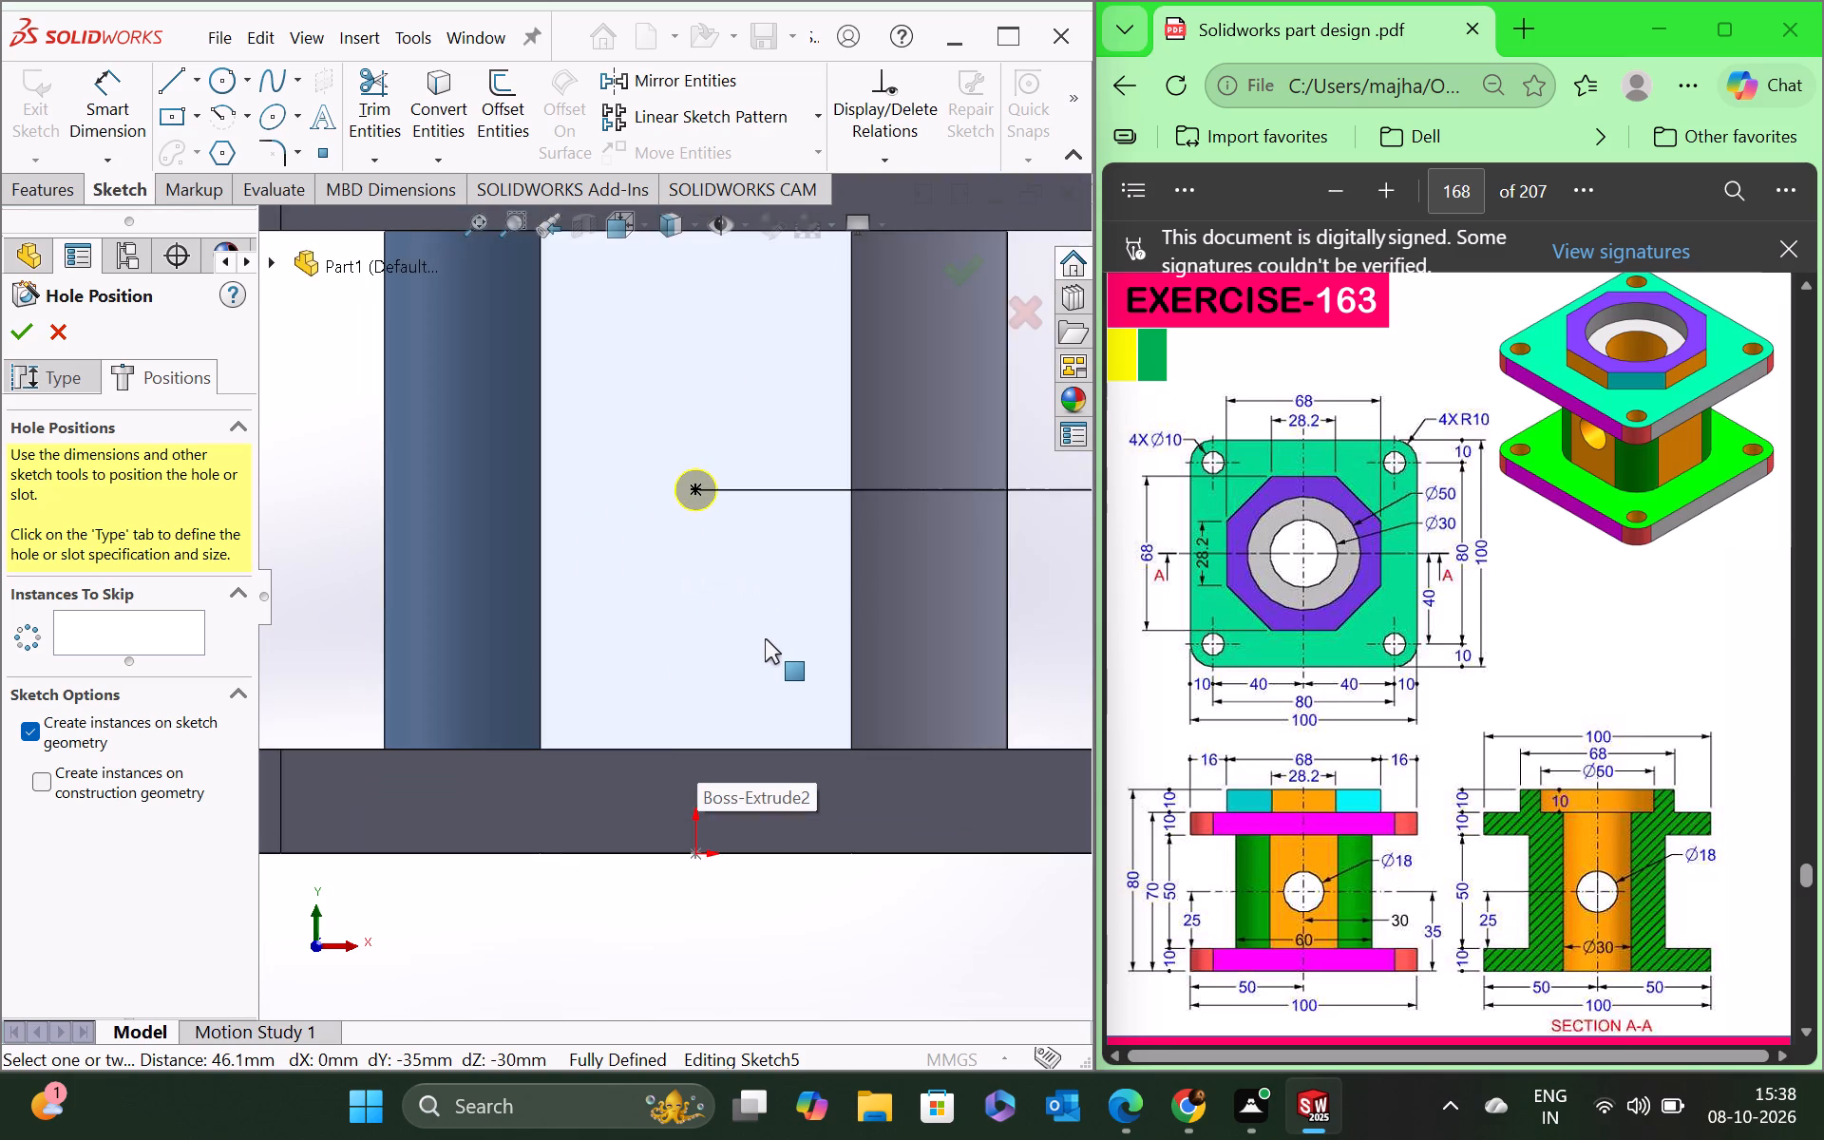
scroll(766, 640, up, 3)
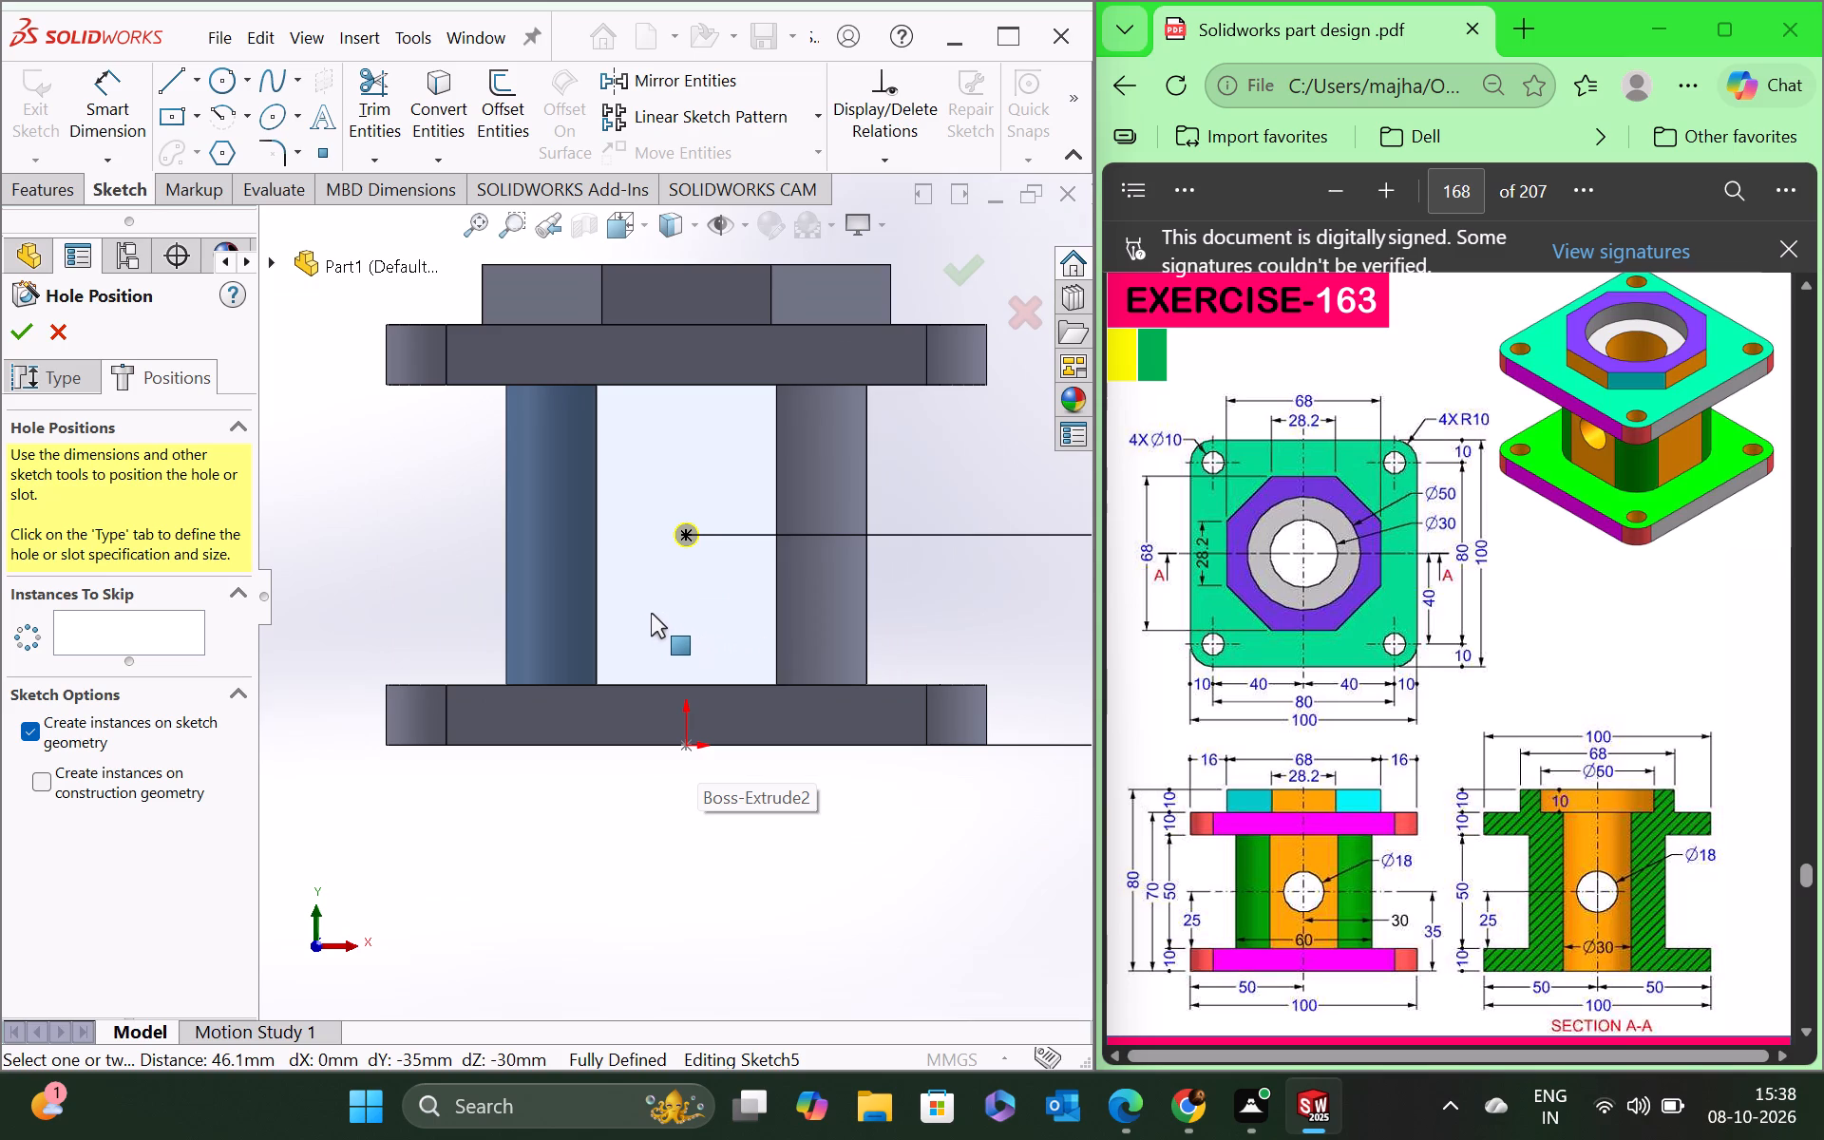
click(28, 368)
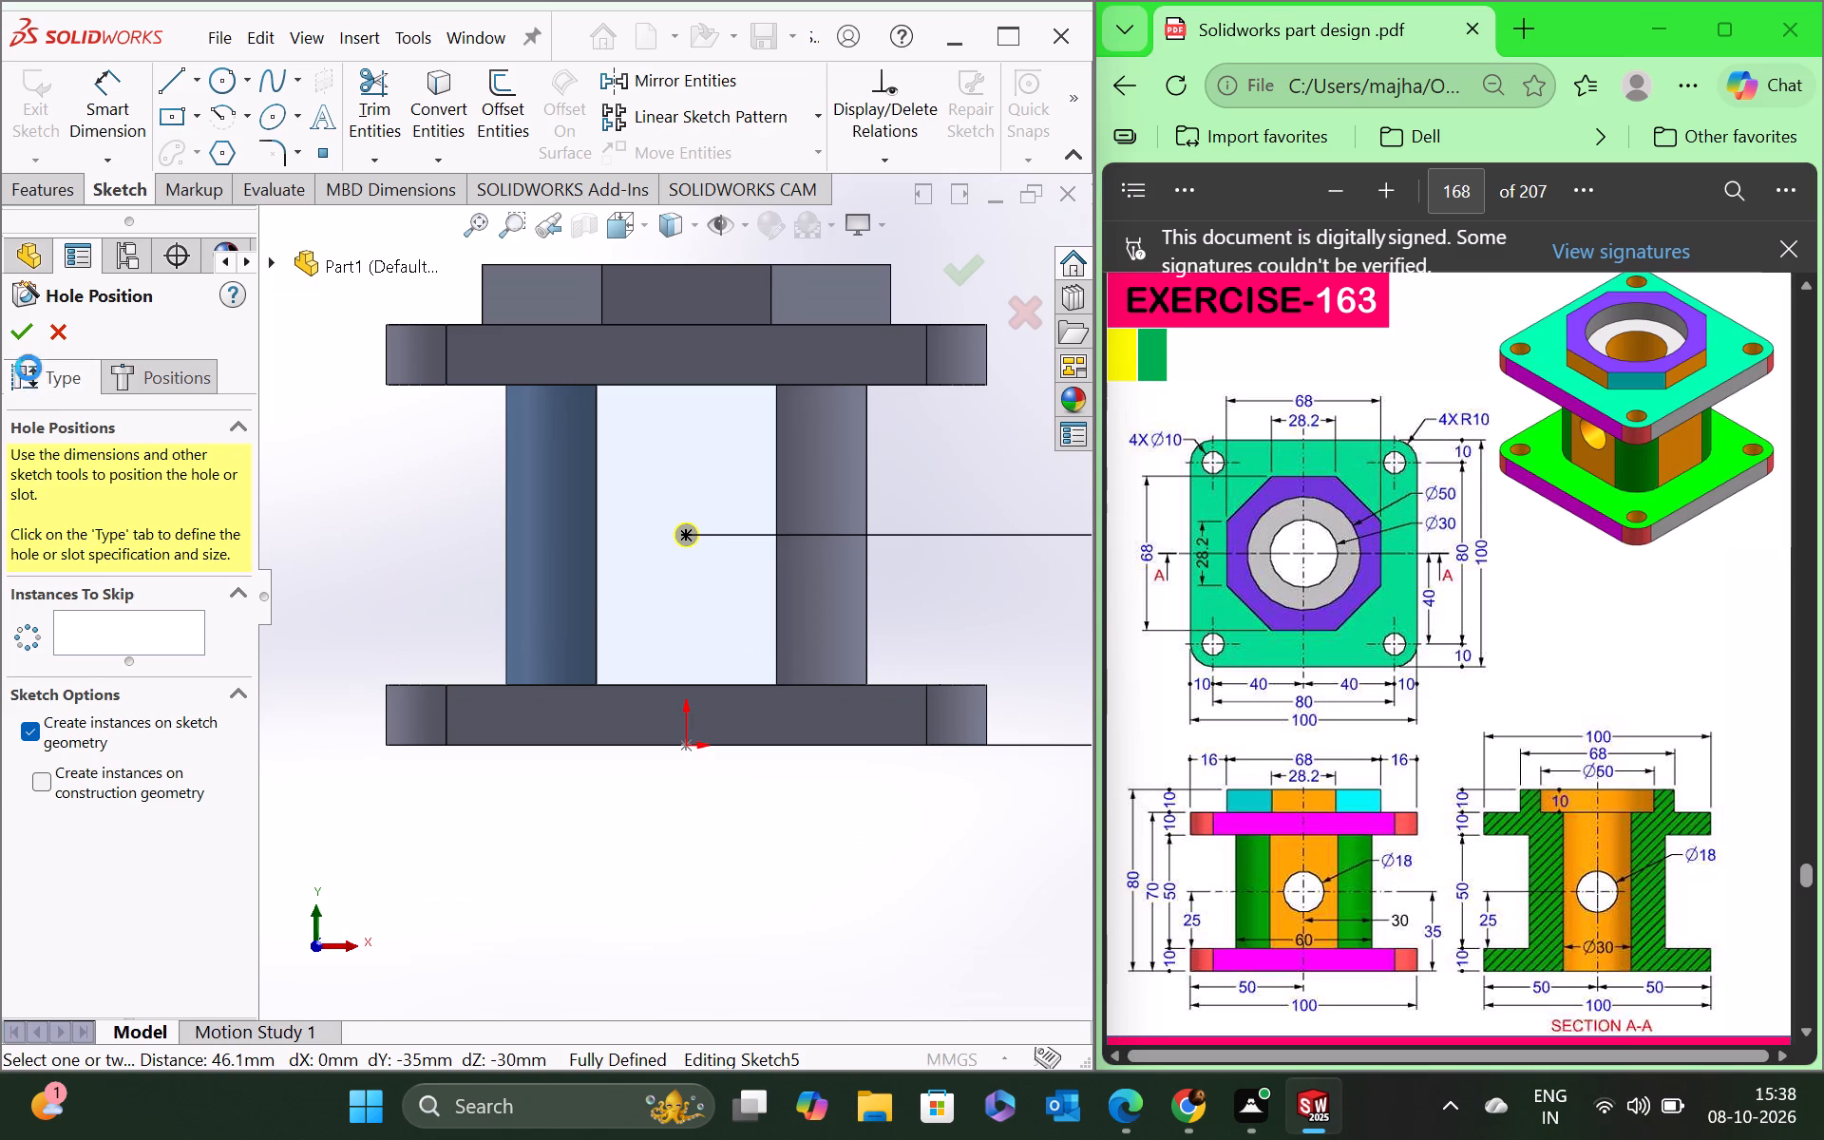
scroll(82, 836, down, 1)
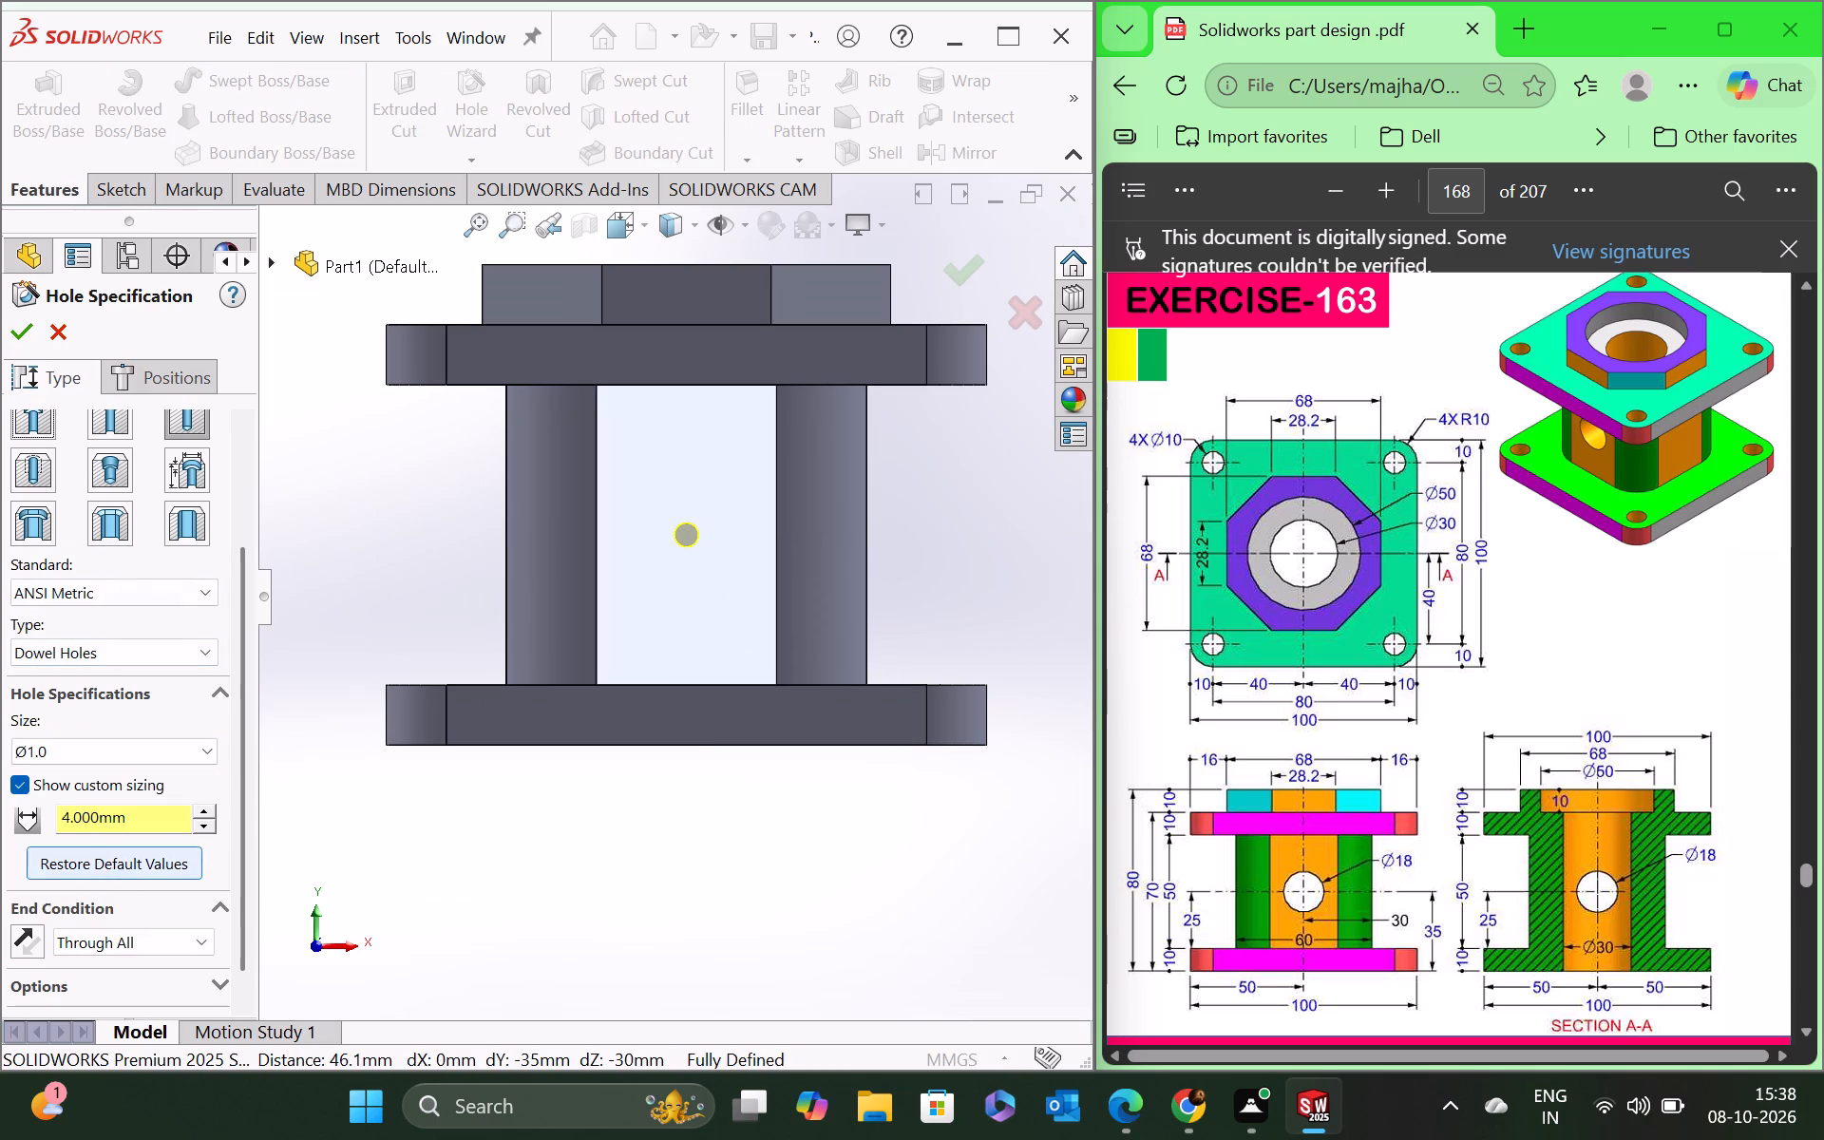
click(157, 816)
click(157, 816)
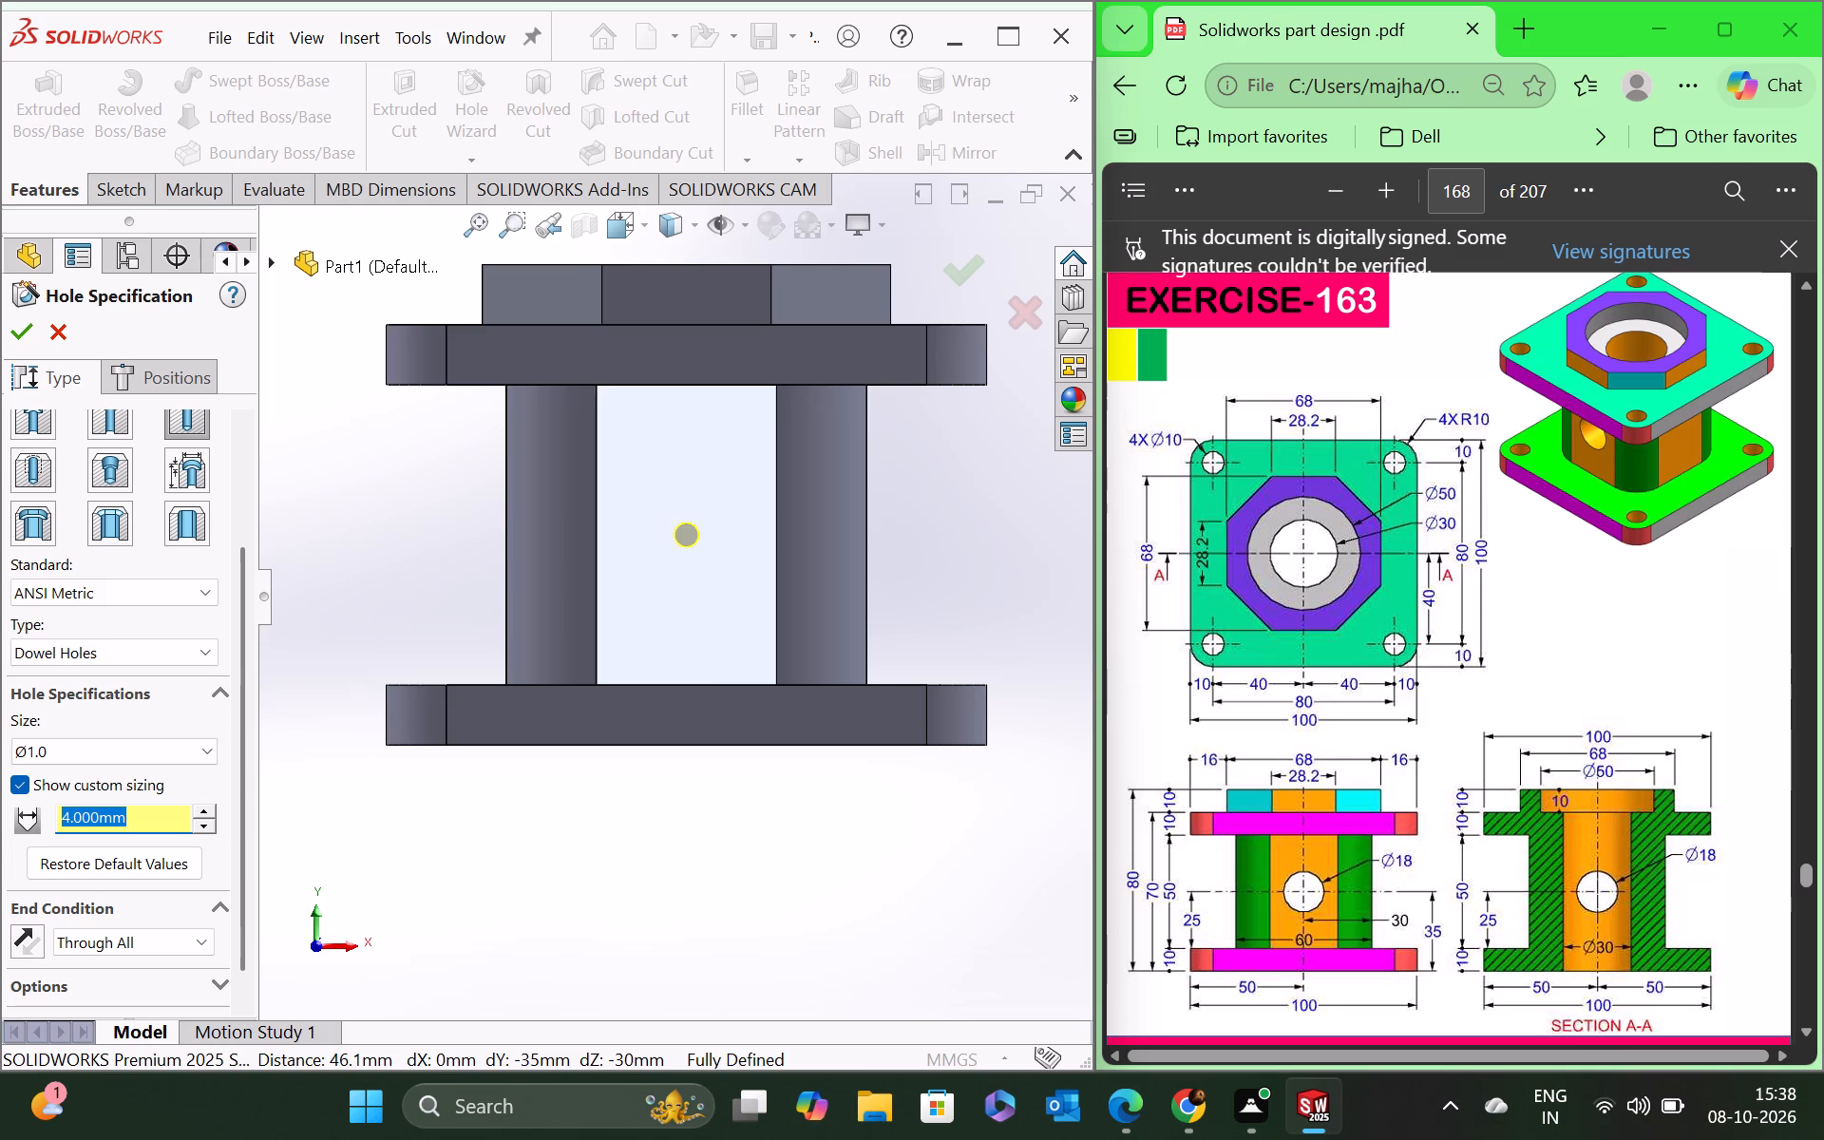
key(1)
key(8)
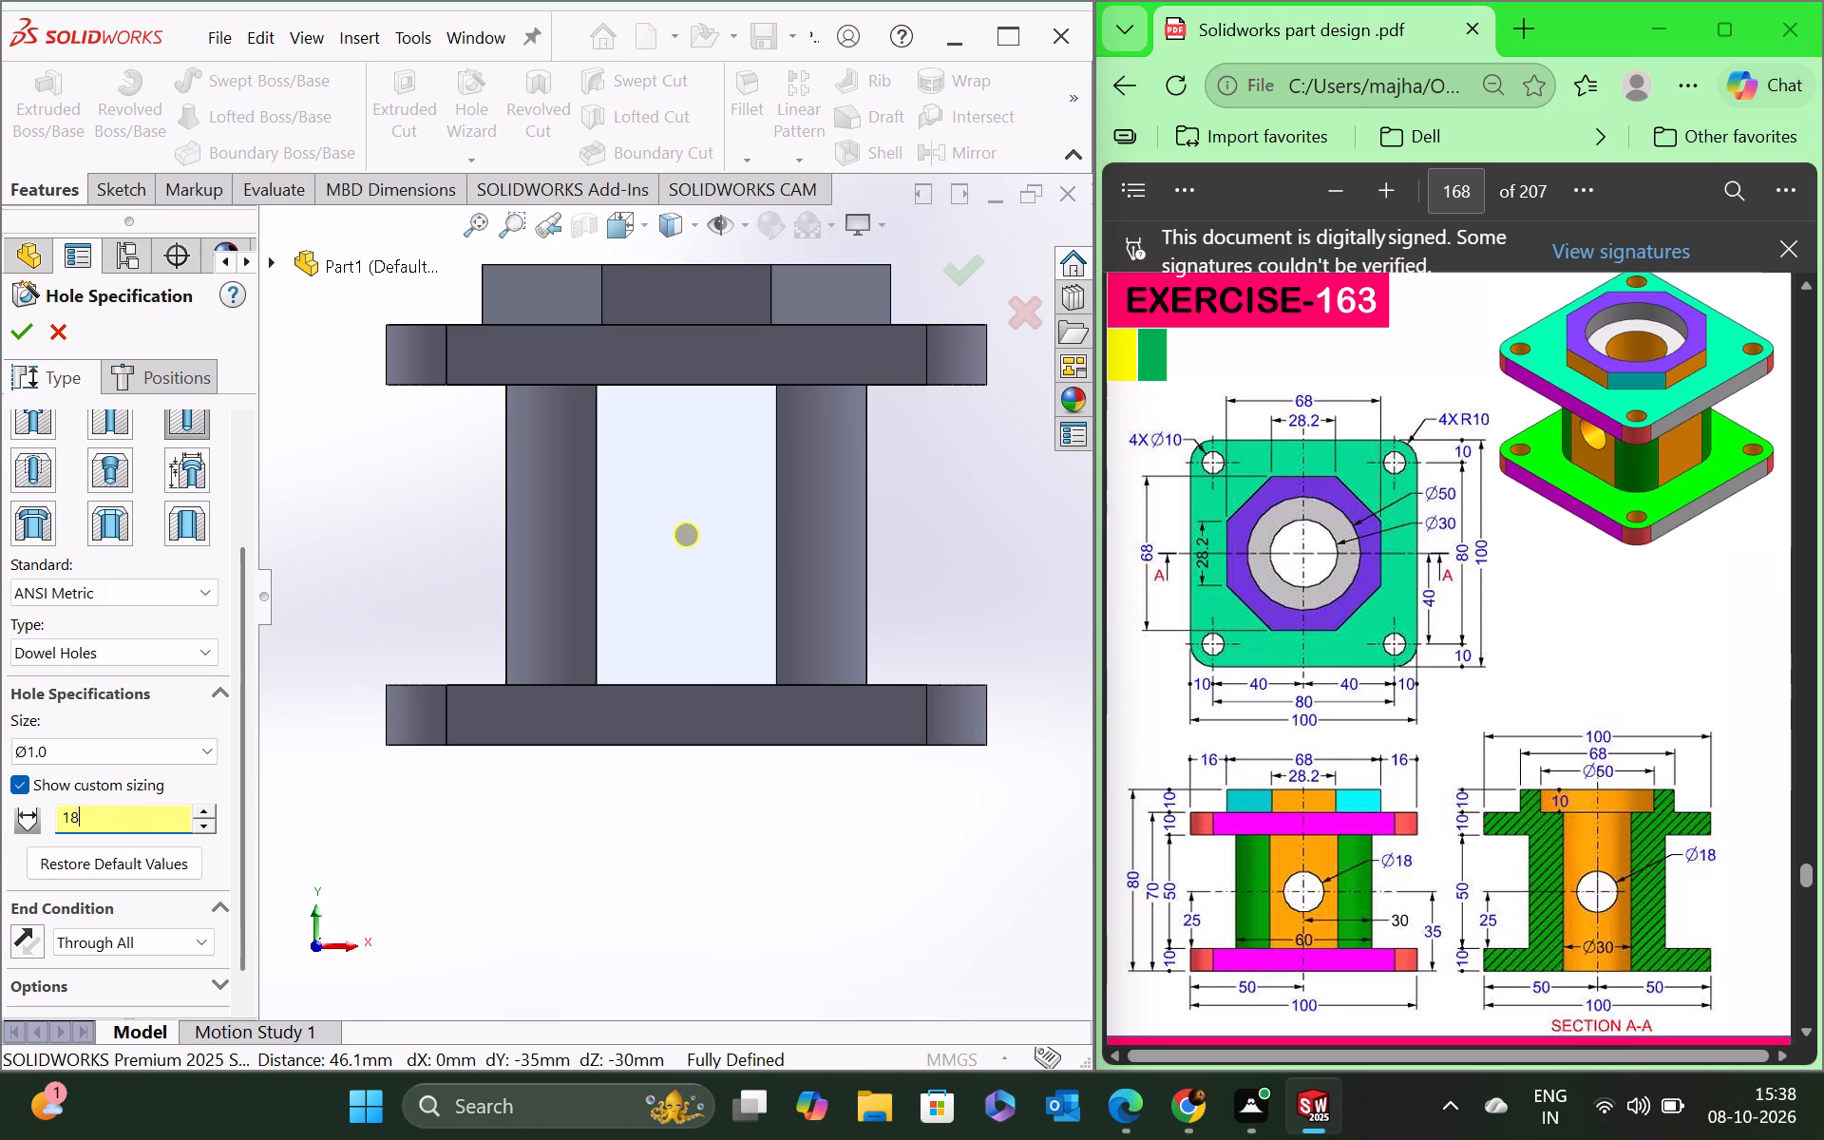
key(Return)
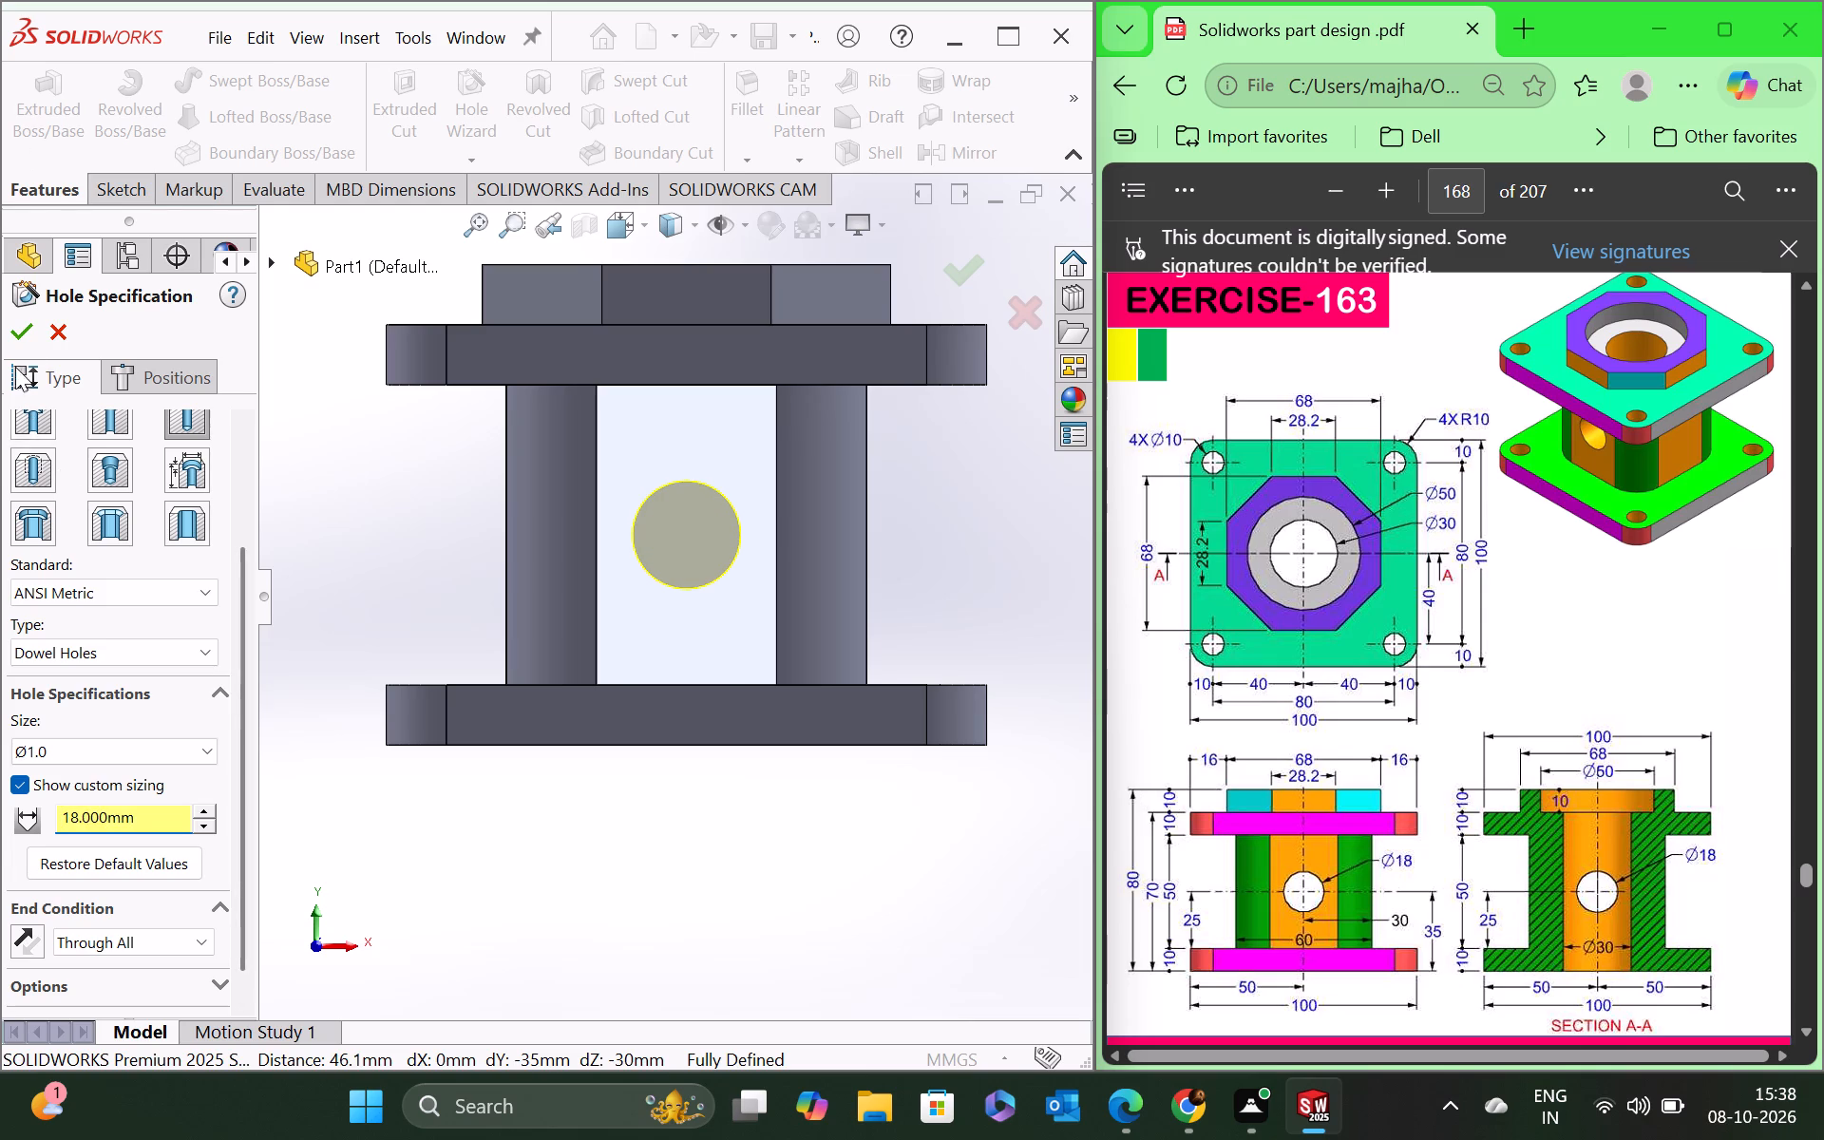
click(24, 338)
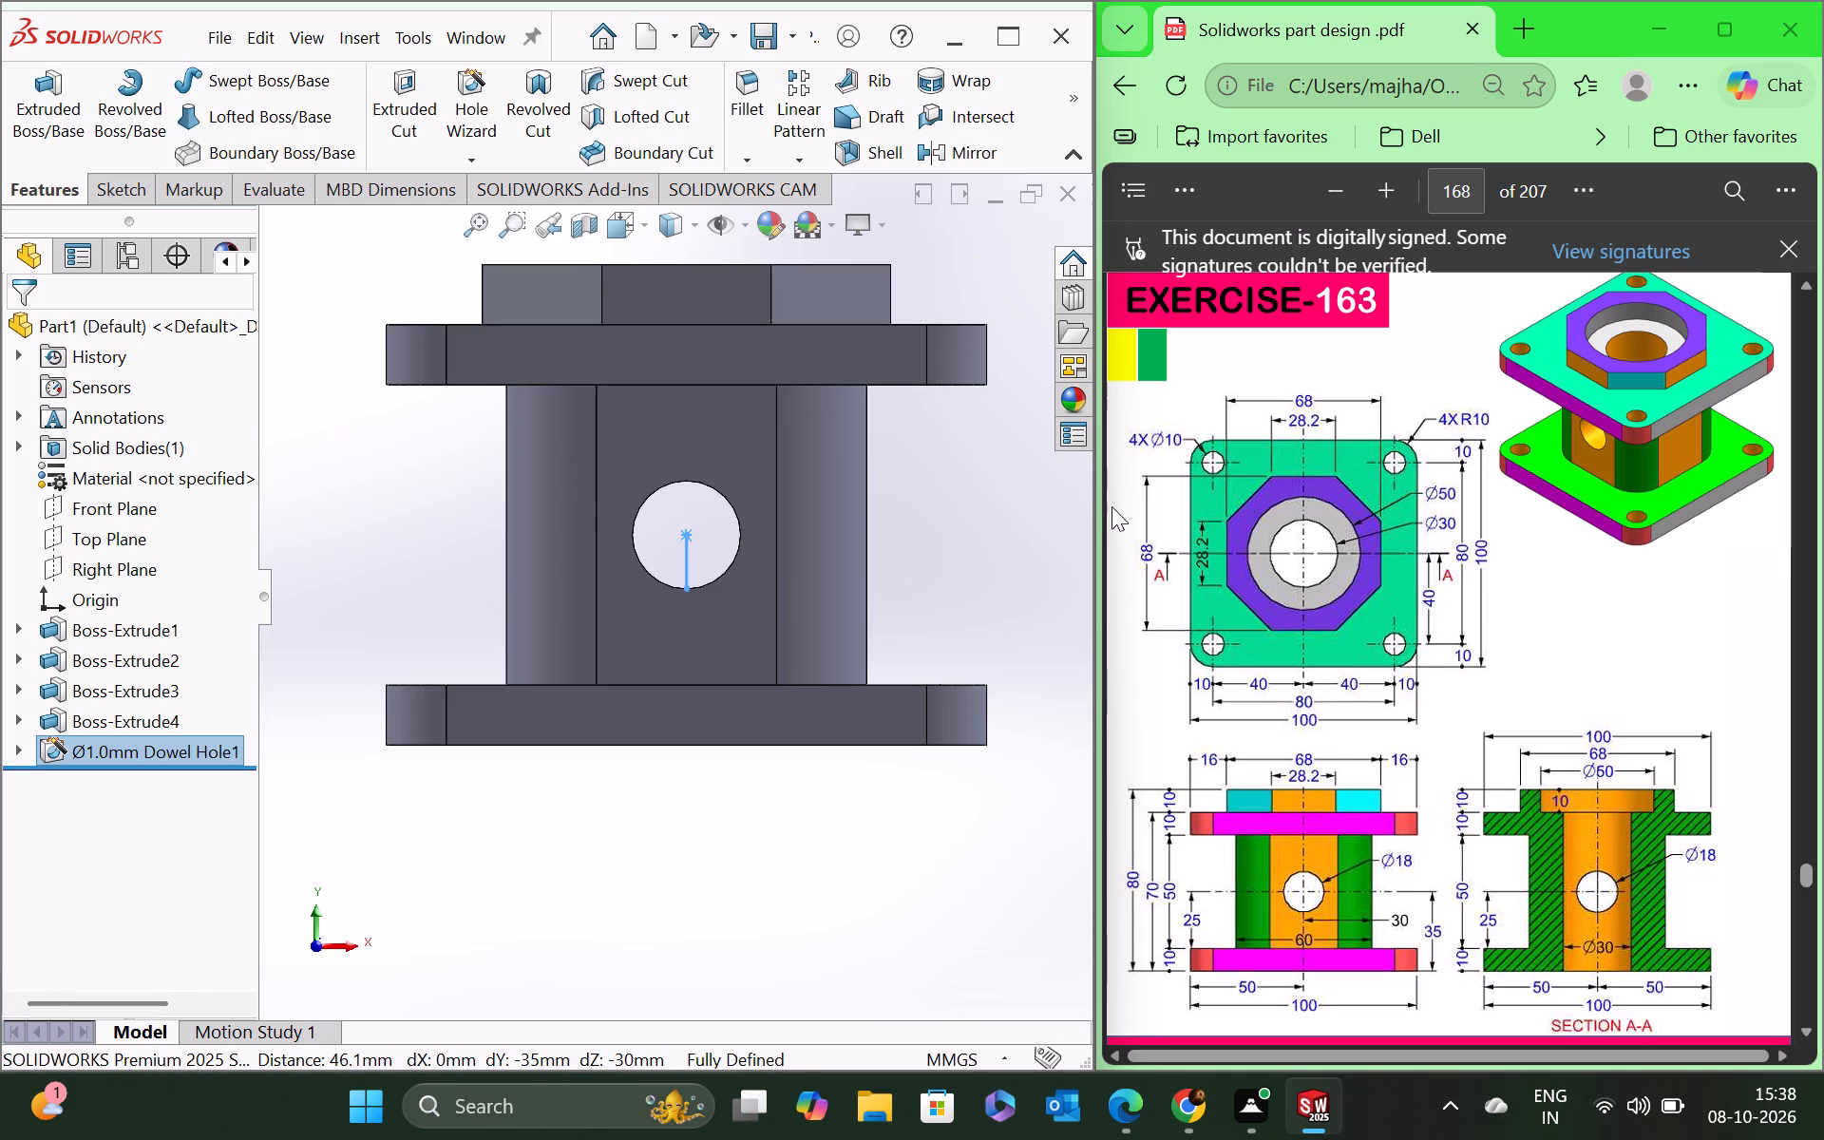
Examine the side hole and the overall body from several viewing angles.
middle_drag(1000, 509, 731, 560)
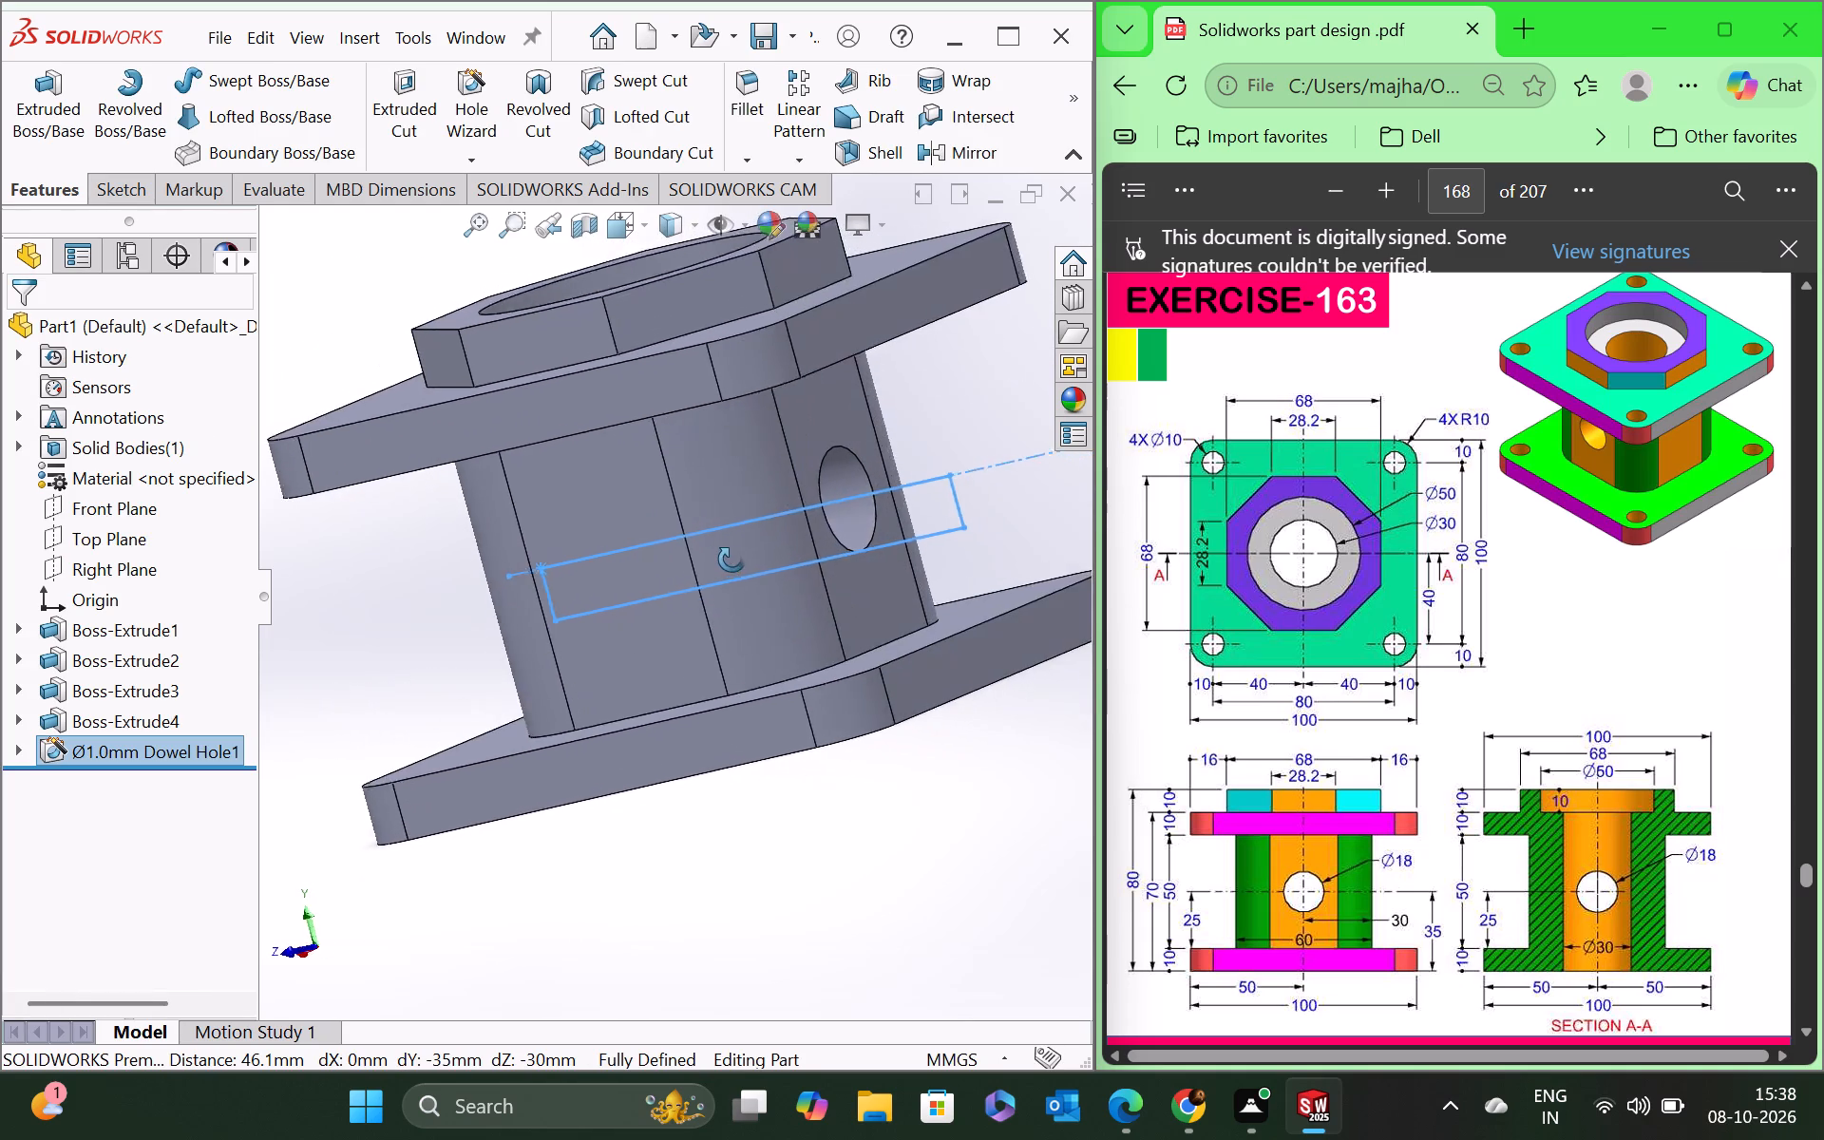
middle_drag(731, 560, 816, 569)
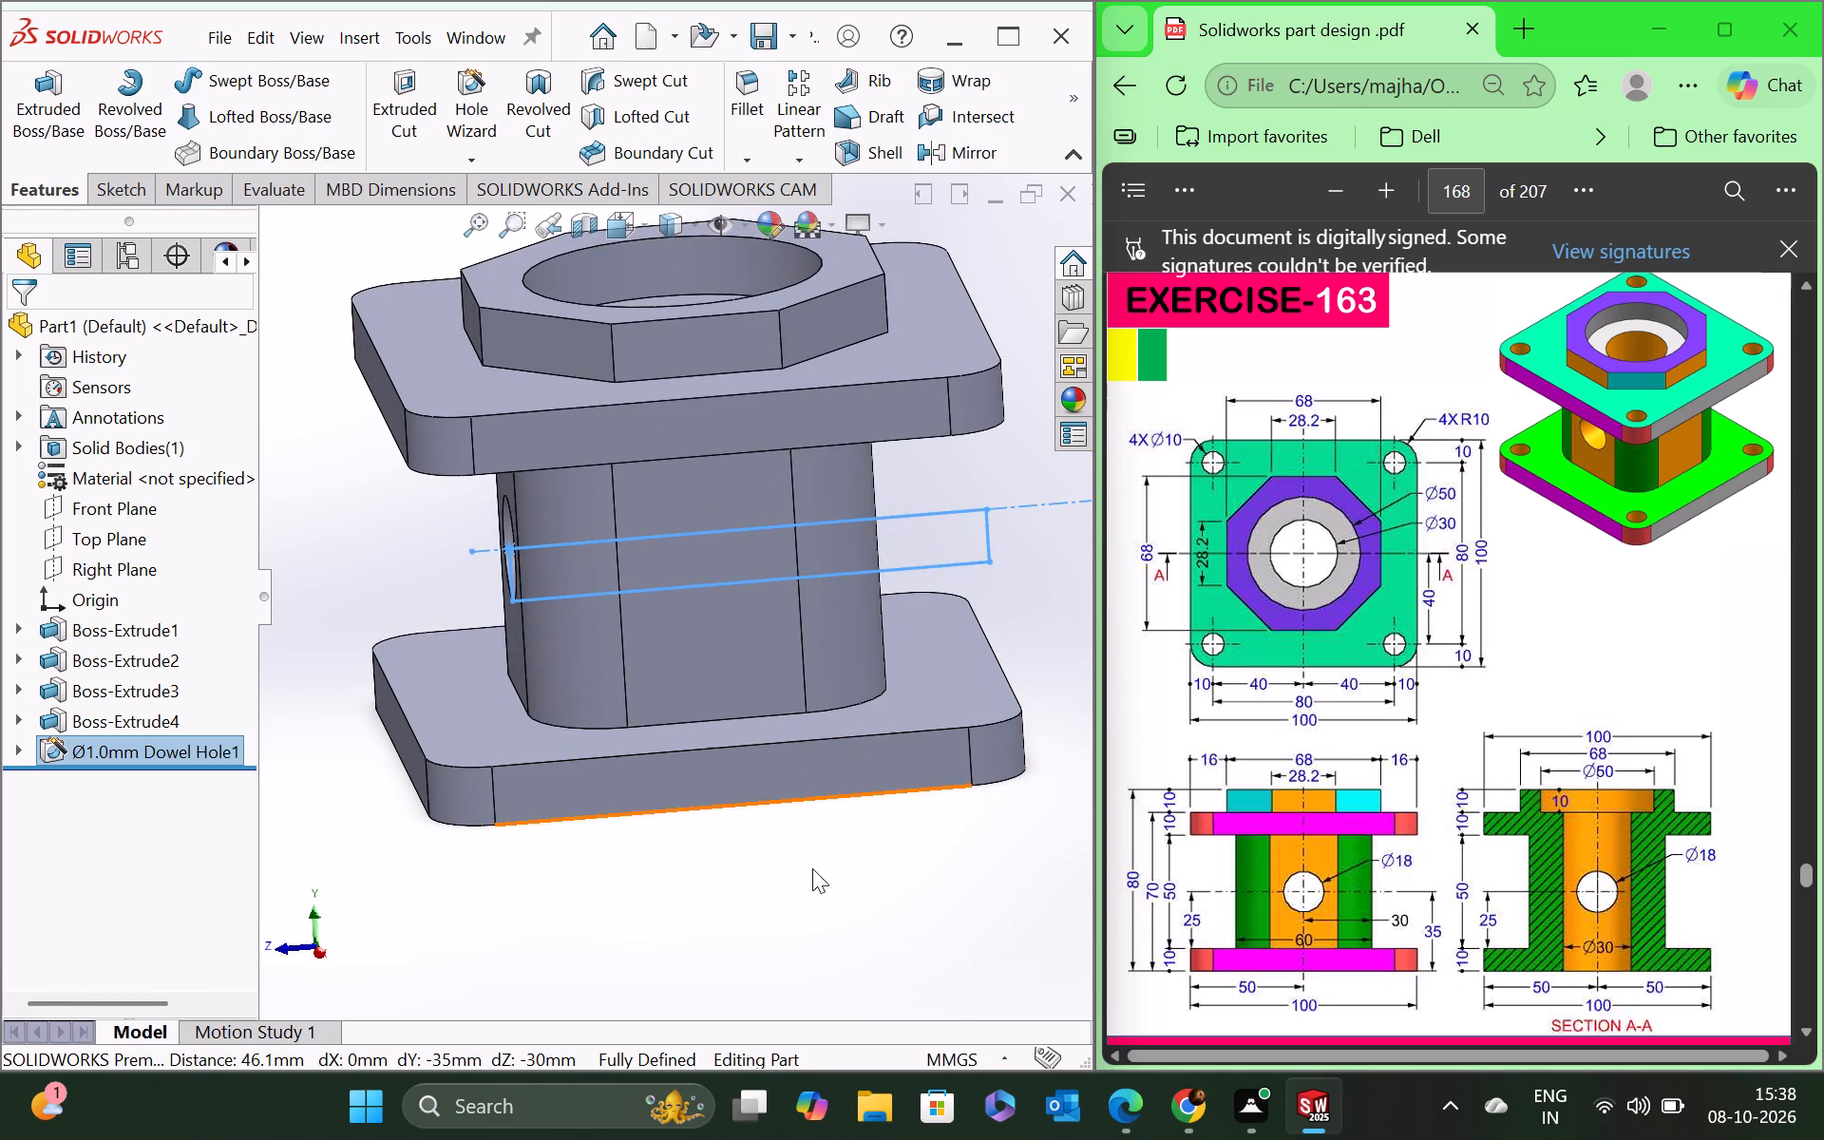
click(807, 902)
scroll(836, 710, up, 2)
scroll(836, 710, down, 1)
scroll(836, 710, up, 3)
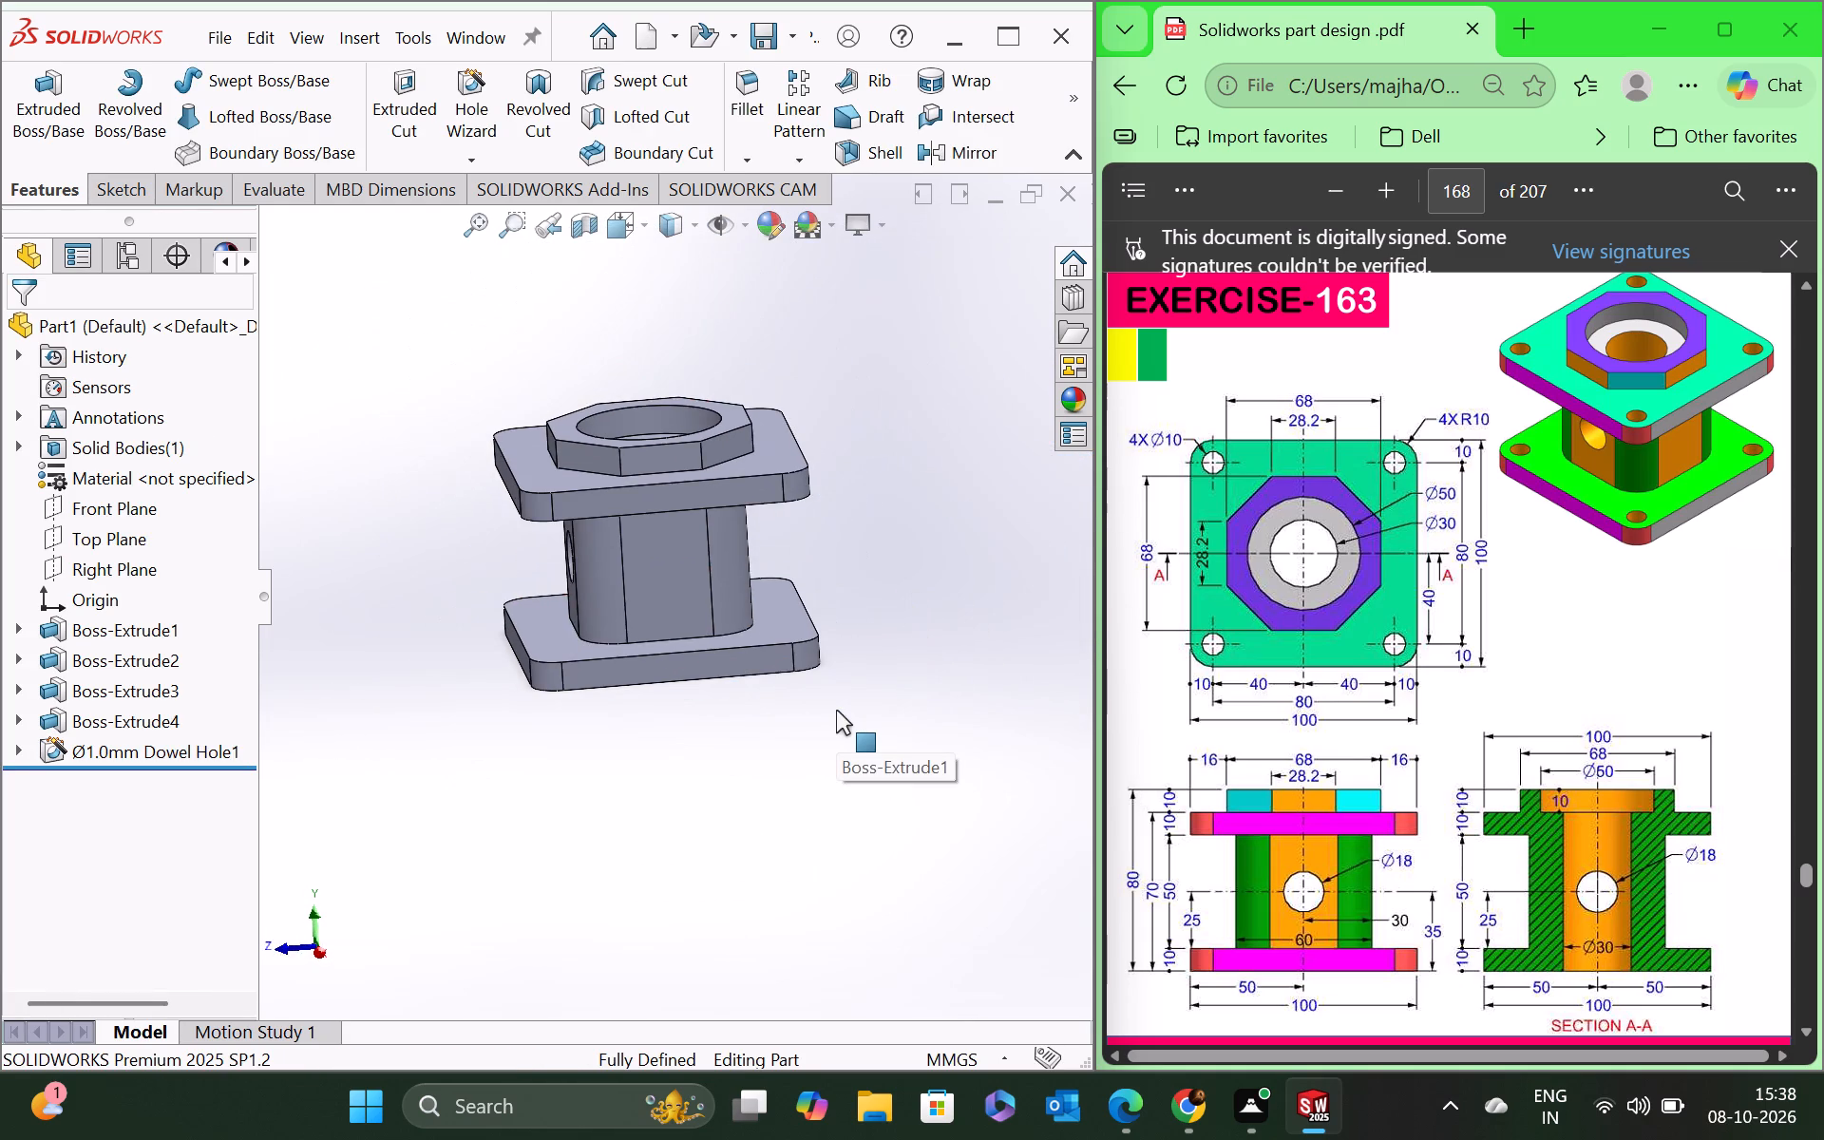
scroll(836, 710, down, 1)
scroll(836, 710, up, 1)
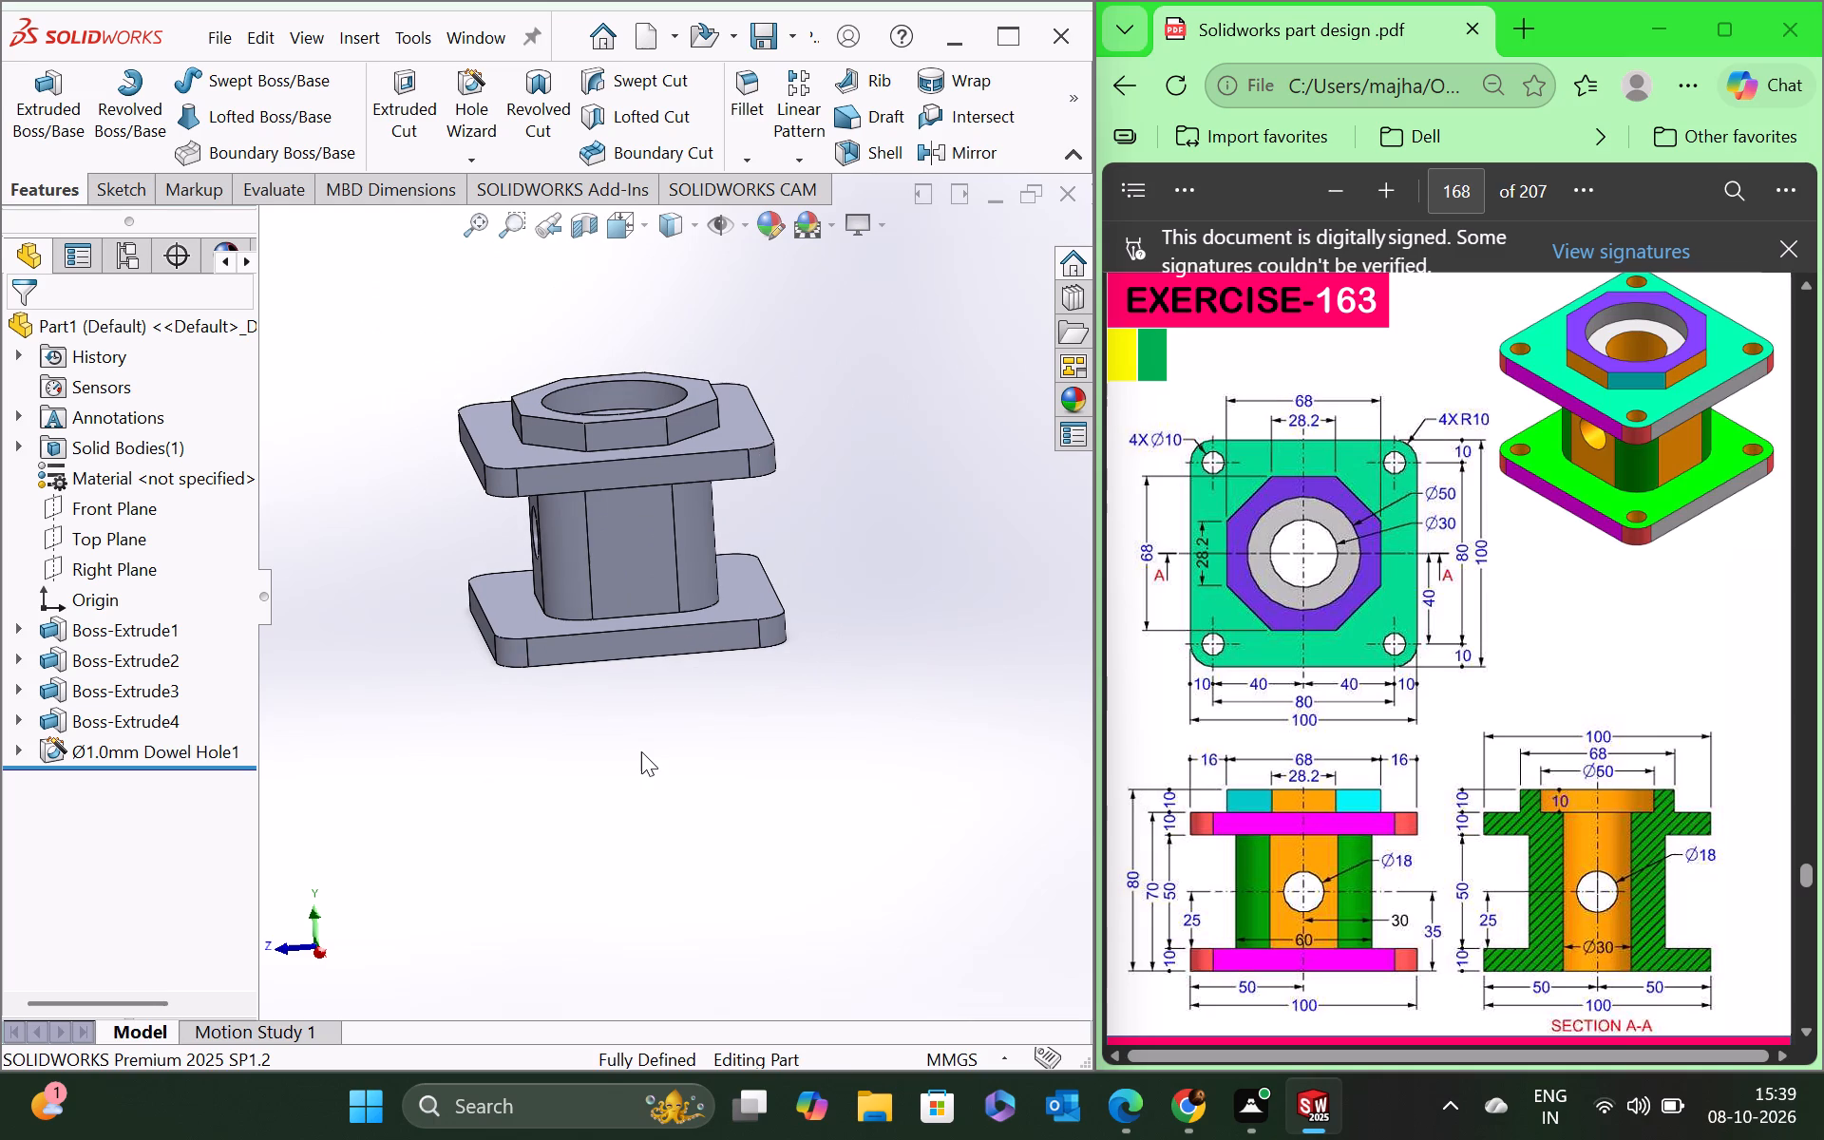
middle_drag(640, 751, 856, 731)
scroll(856, 731, up, 1)
Preview a section through the Front Plane and check the interior from the front and back, leaving the section view unapplied.
click(590, 229)
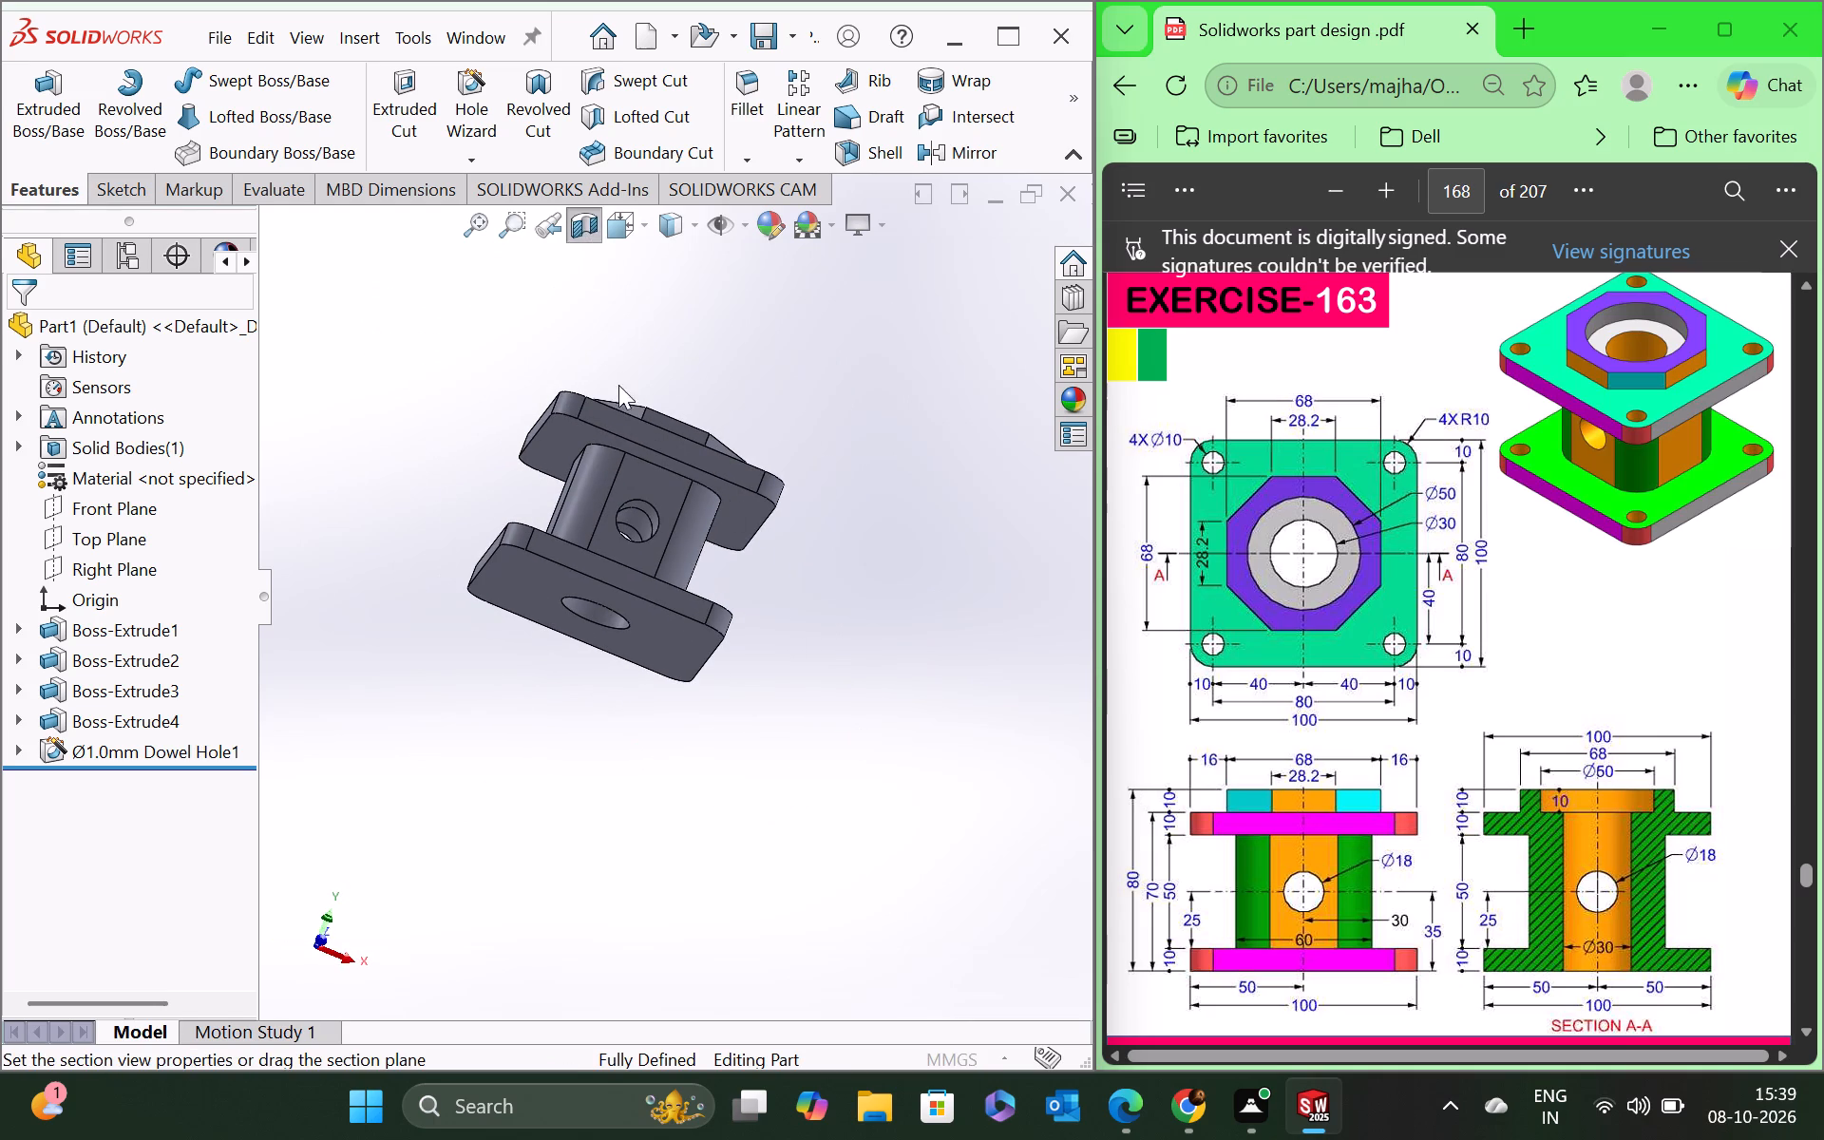
middle_drag(560, 764, 544, 826)
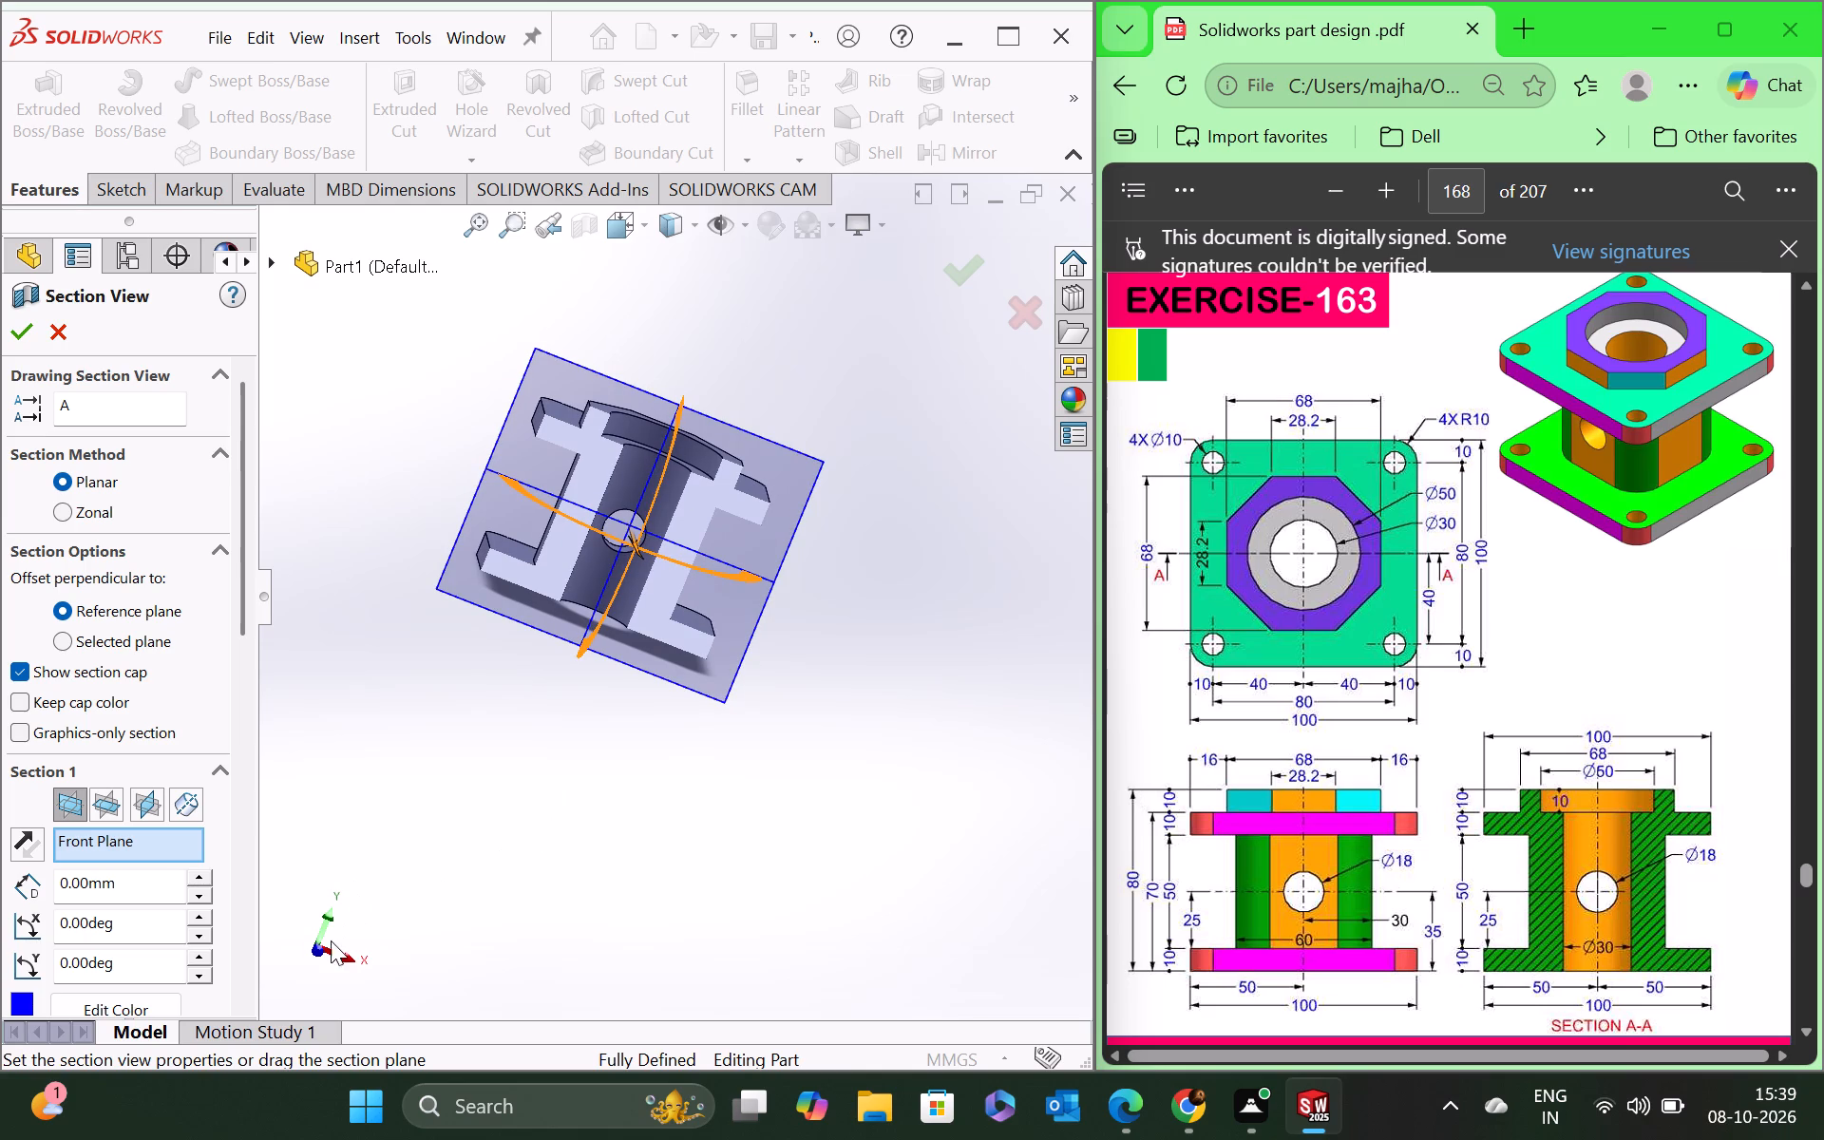
click(321, 948)
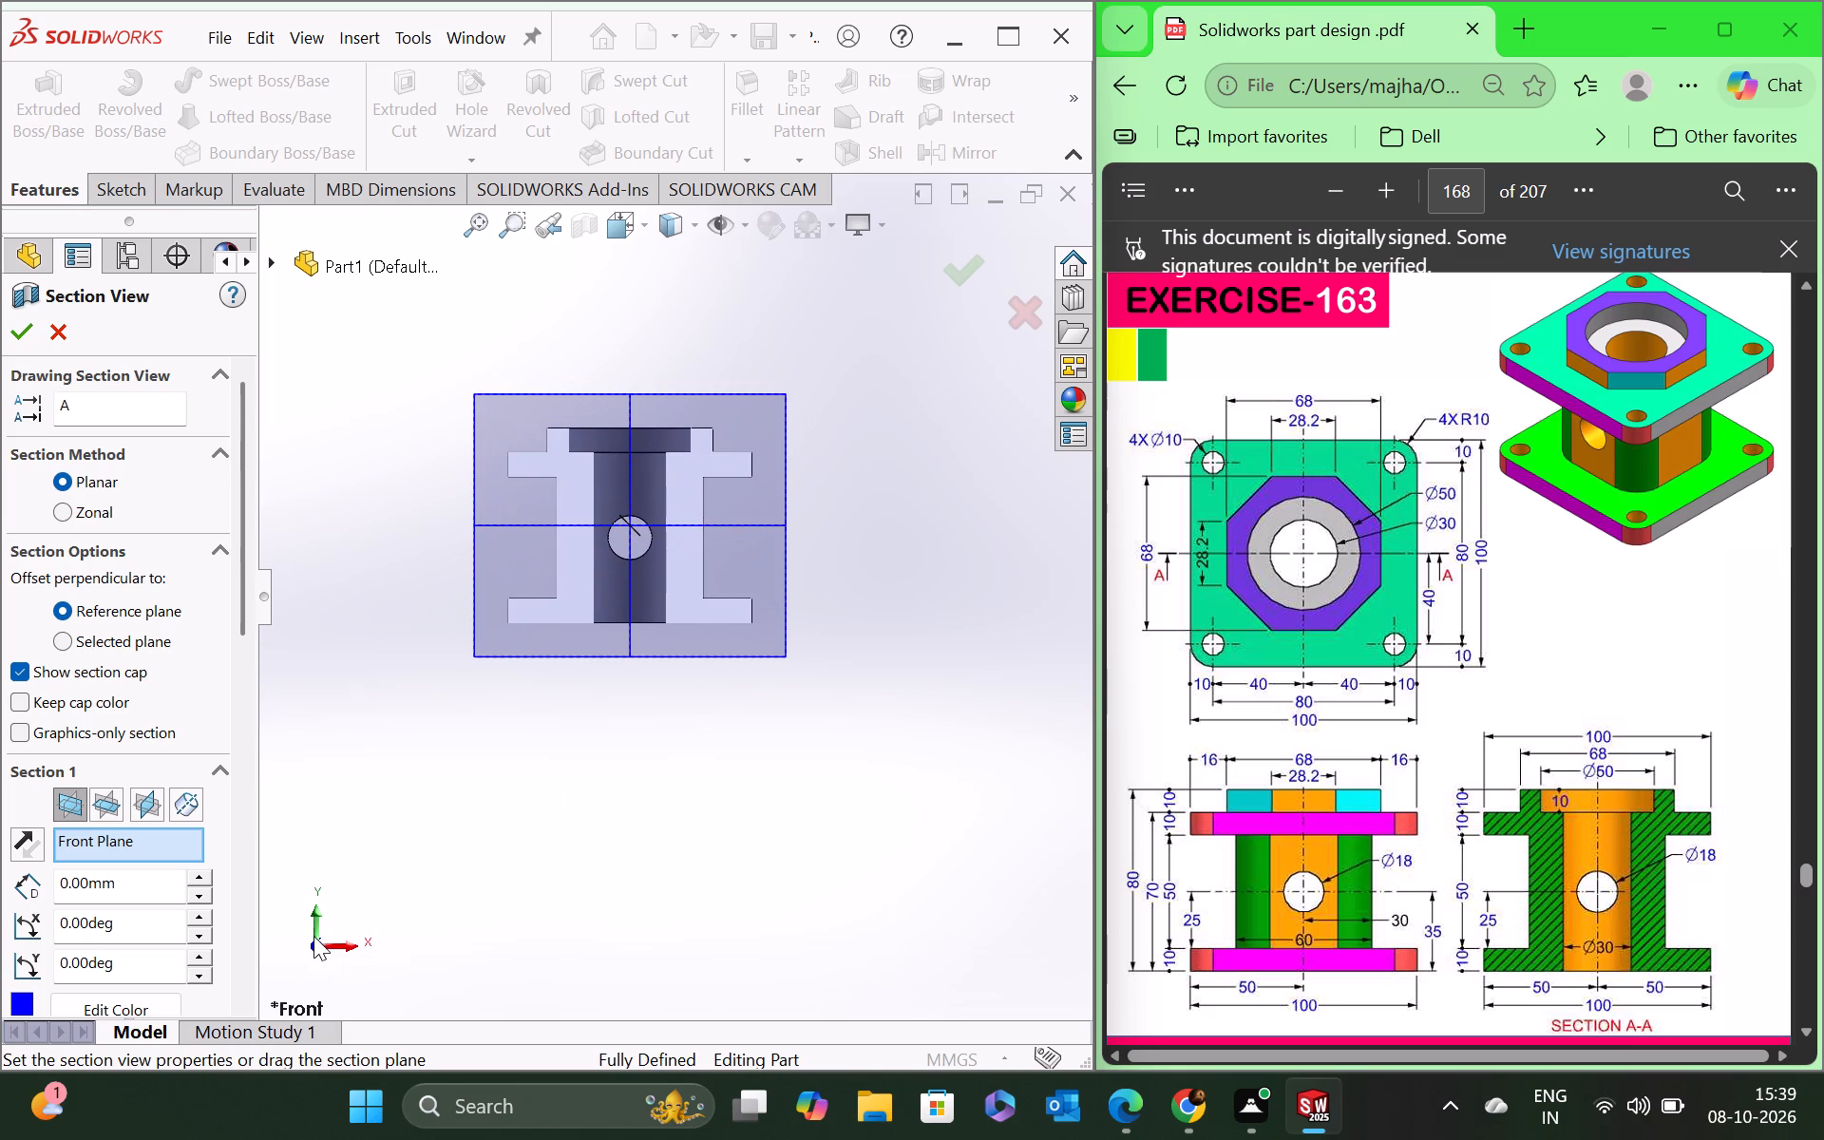
click(320, 943)
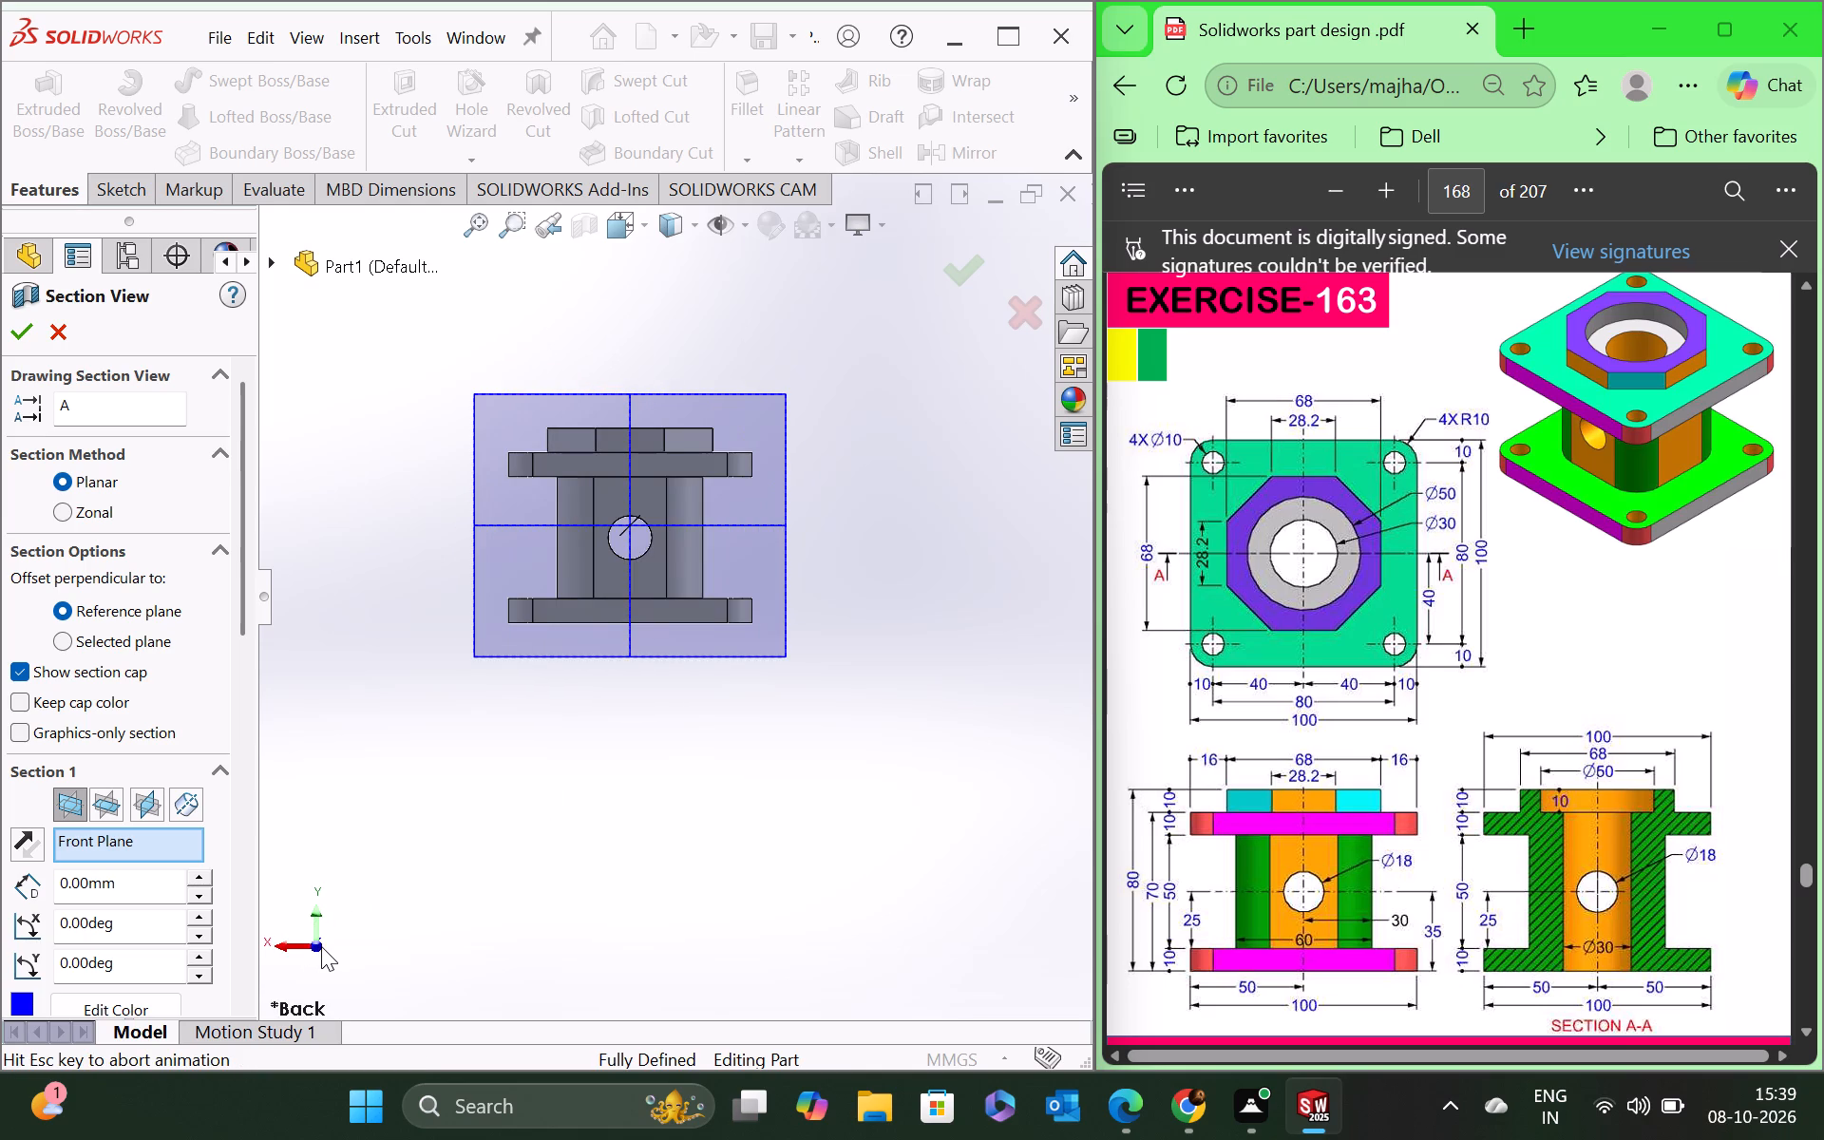
click(321, 946)
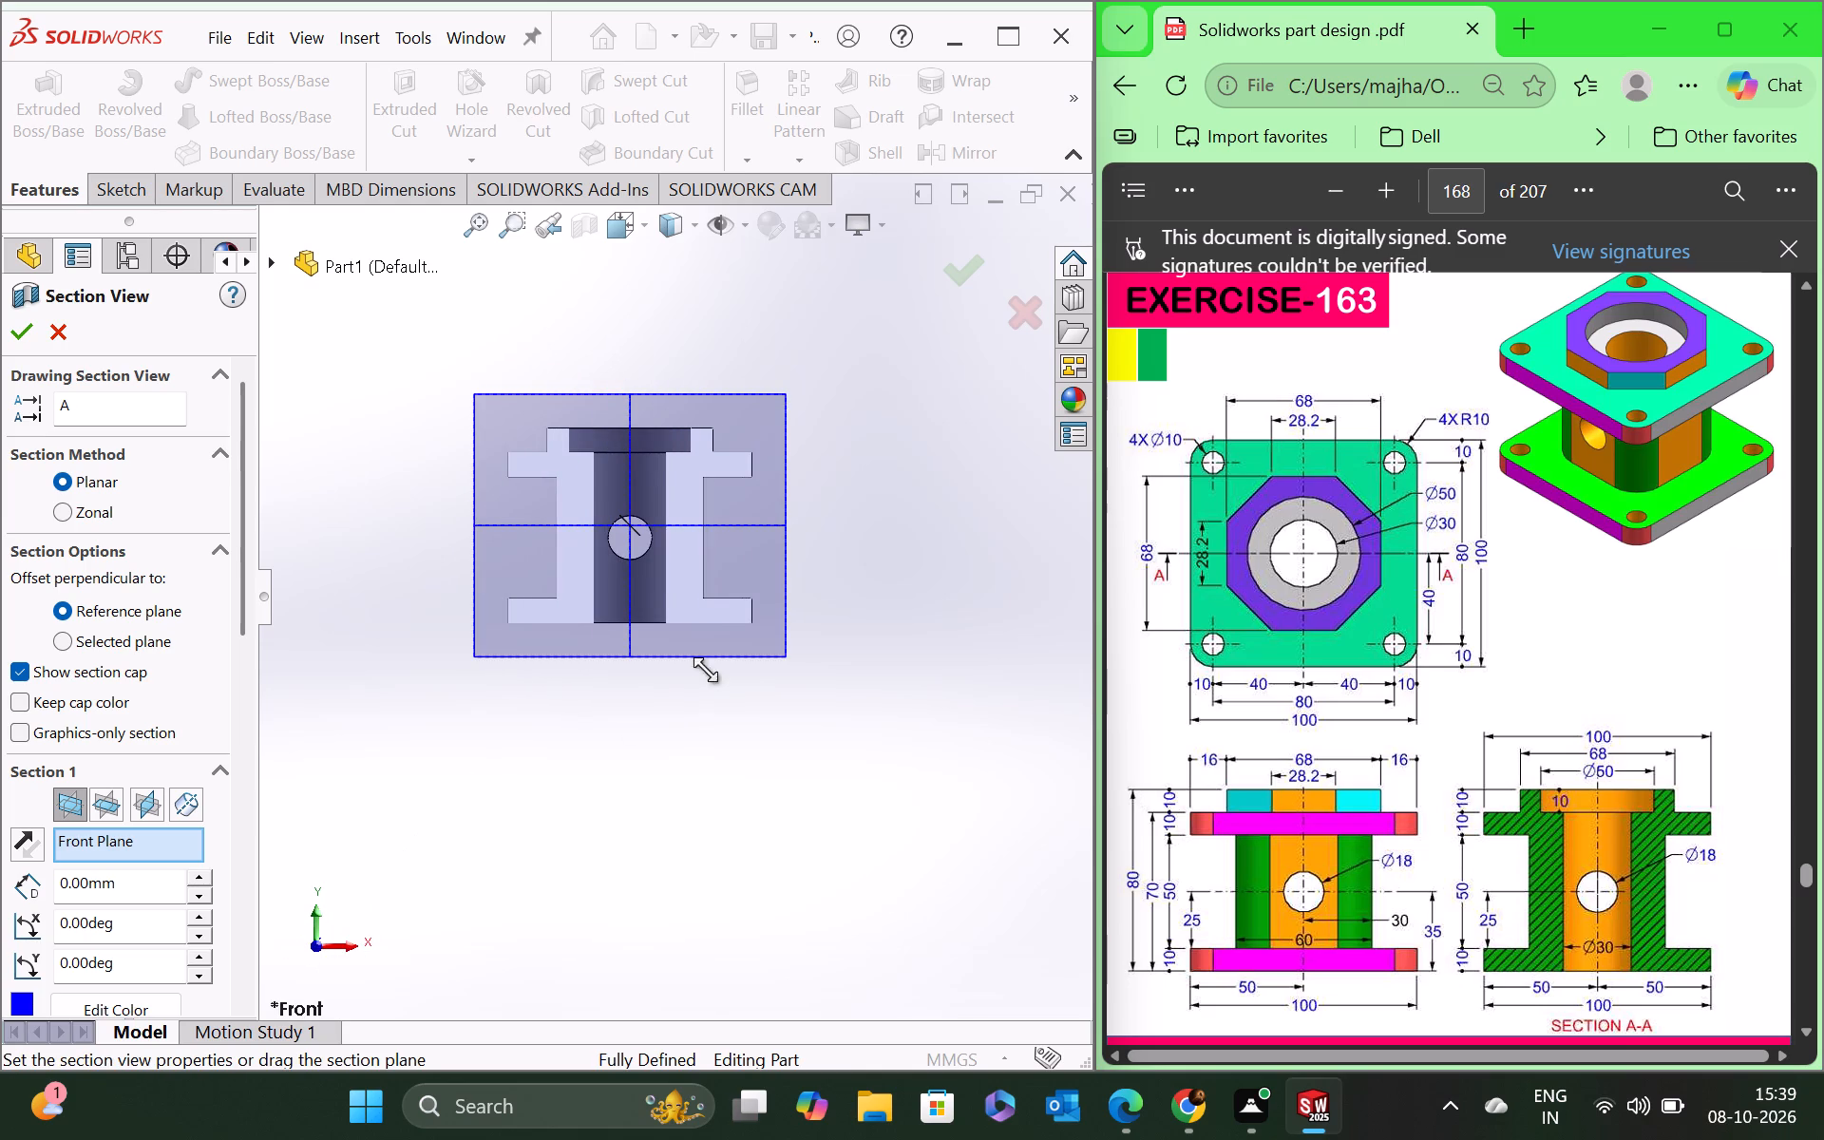
click(594, 313)
click(60, 330)
middle_drag(825, 499, 815, 693)
middle_drag(831, 436, 832, 435)
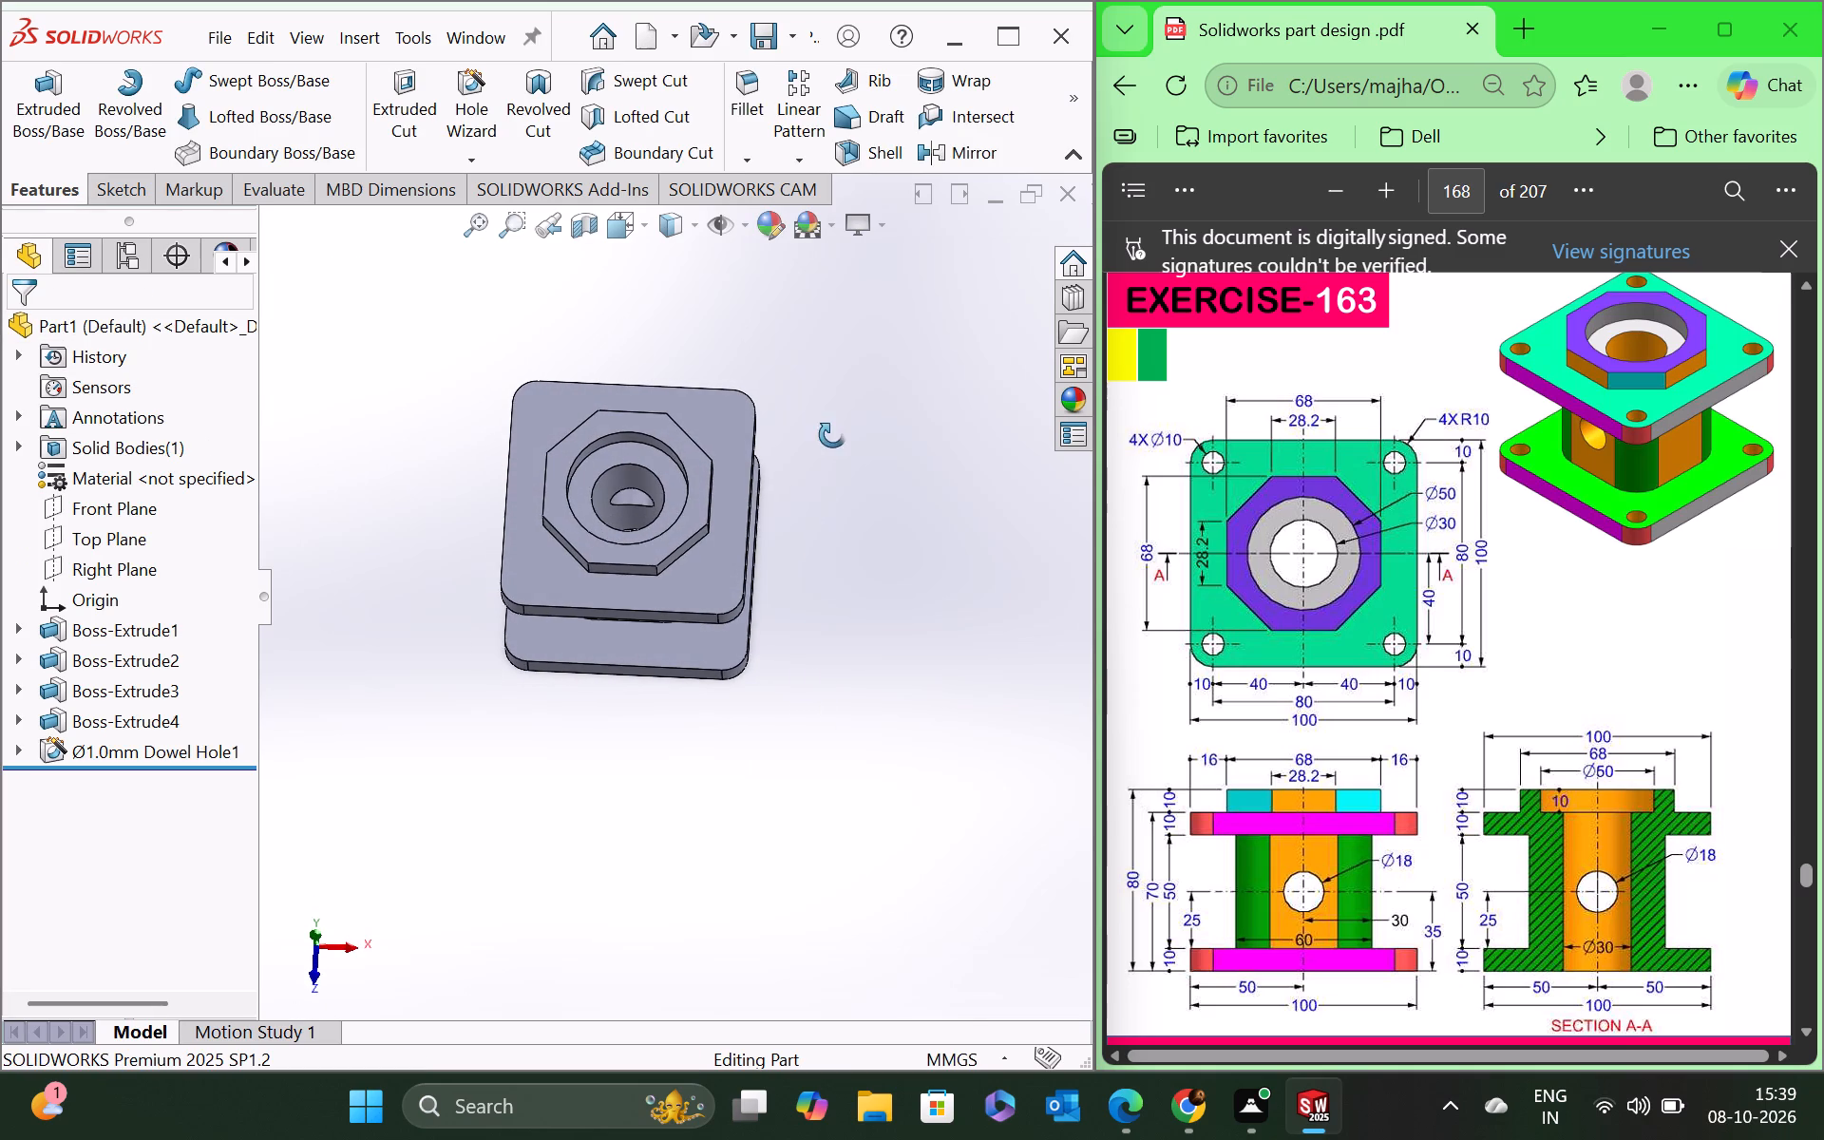
middle_drag(832, 435, 790, 256)
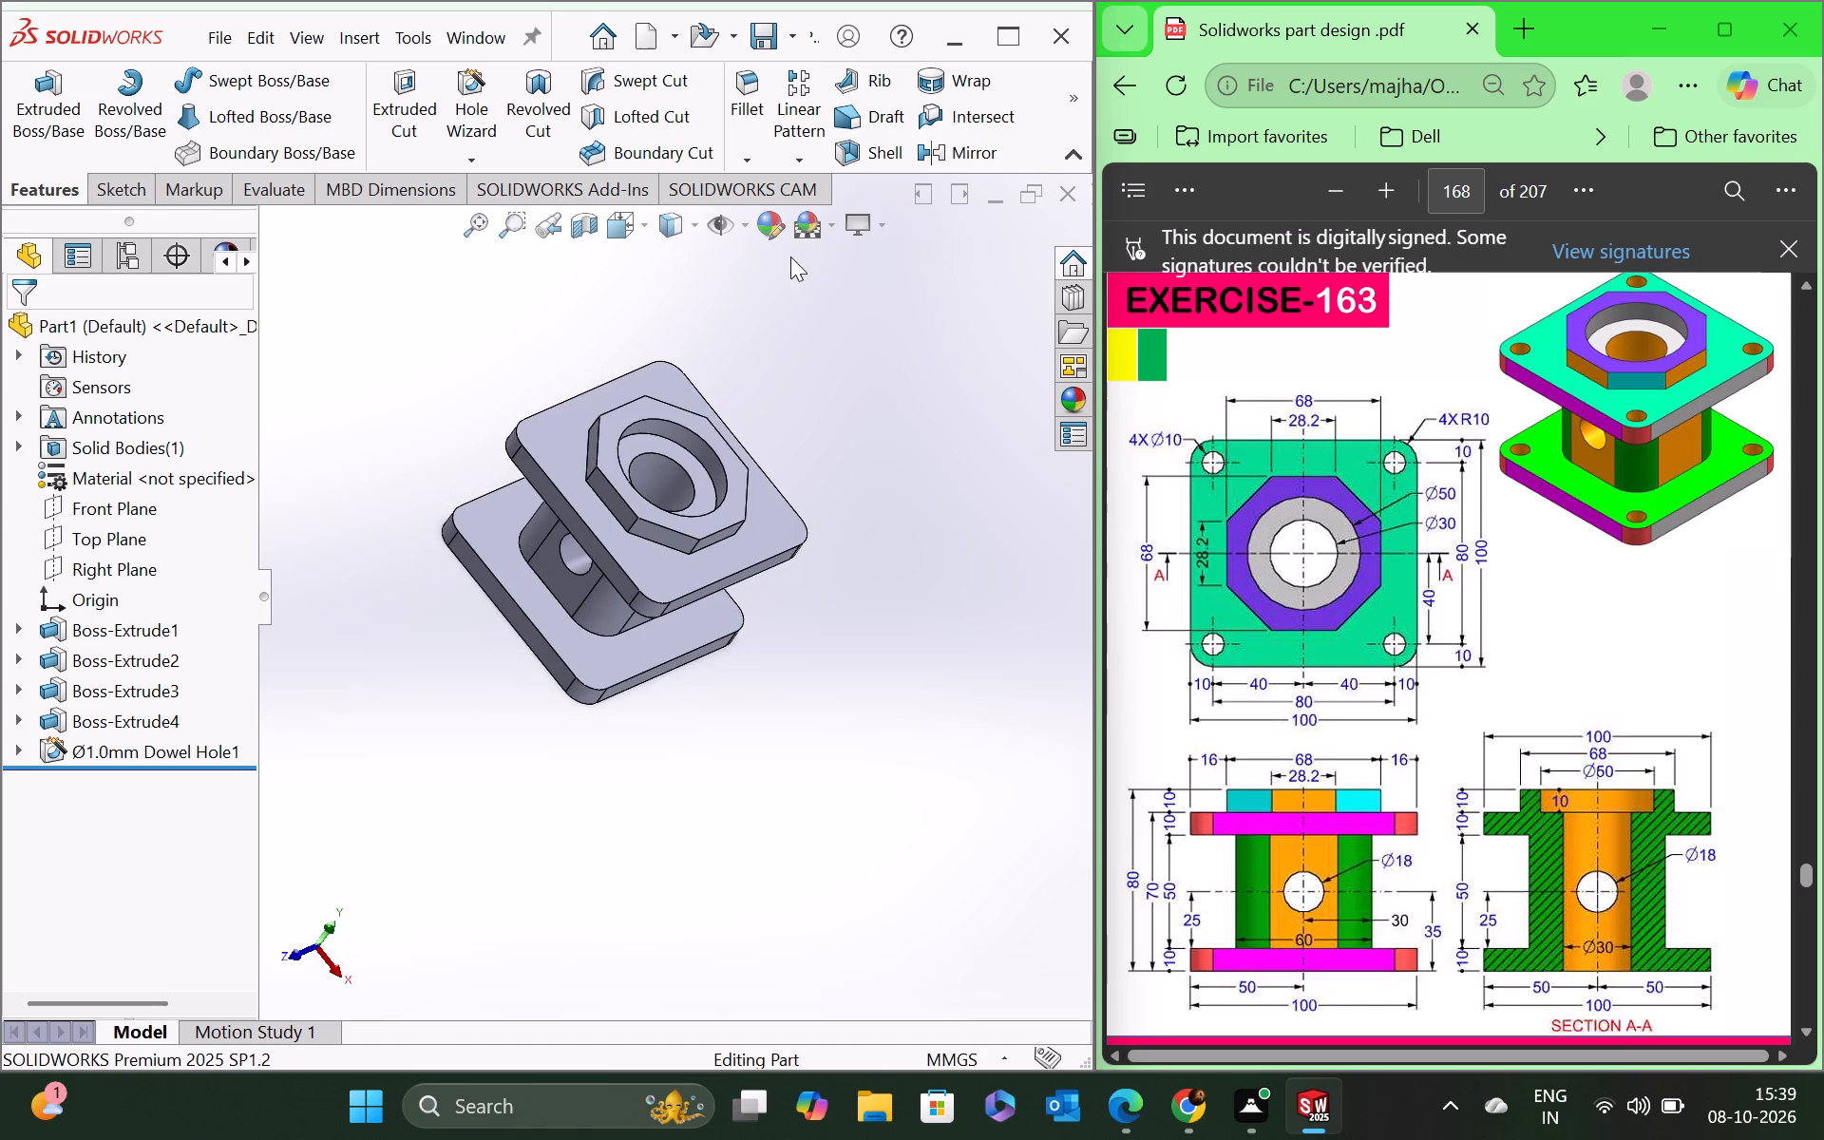
Save the part as Part10 in the fuji folder.
click(227, 30)
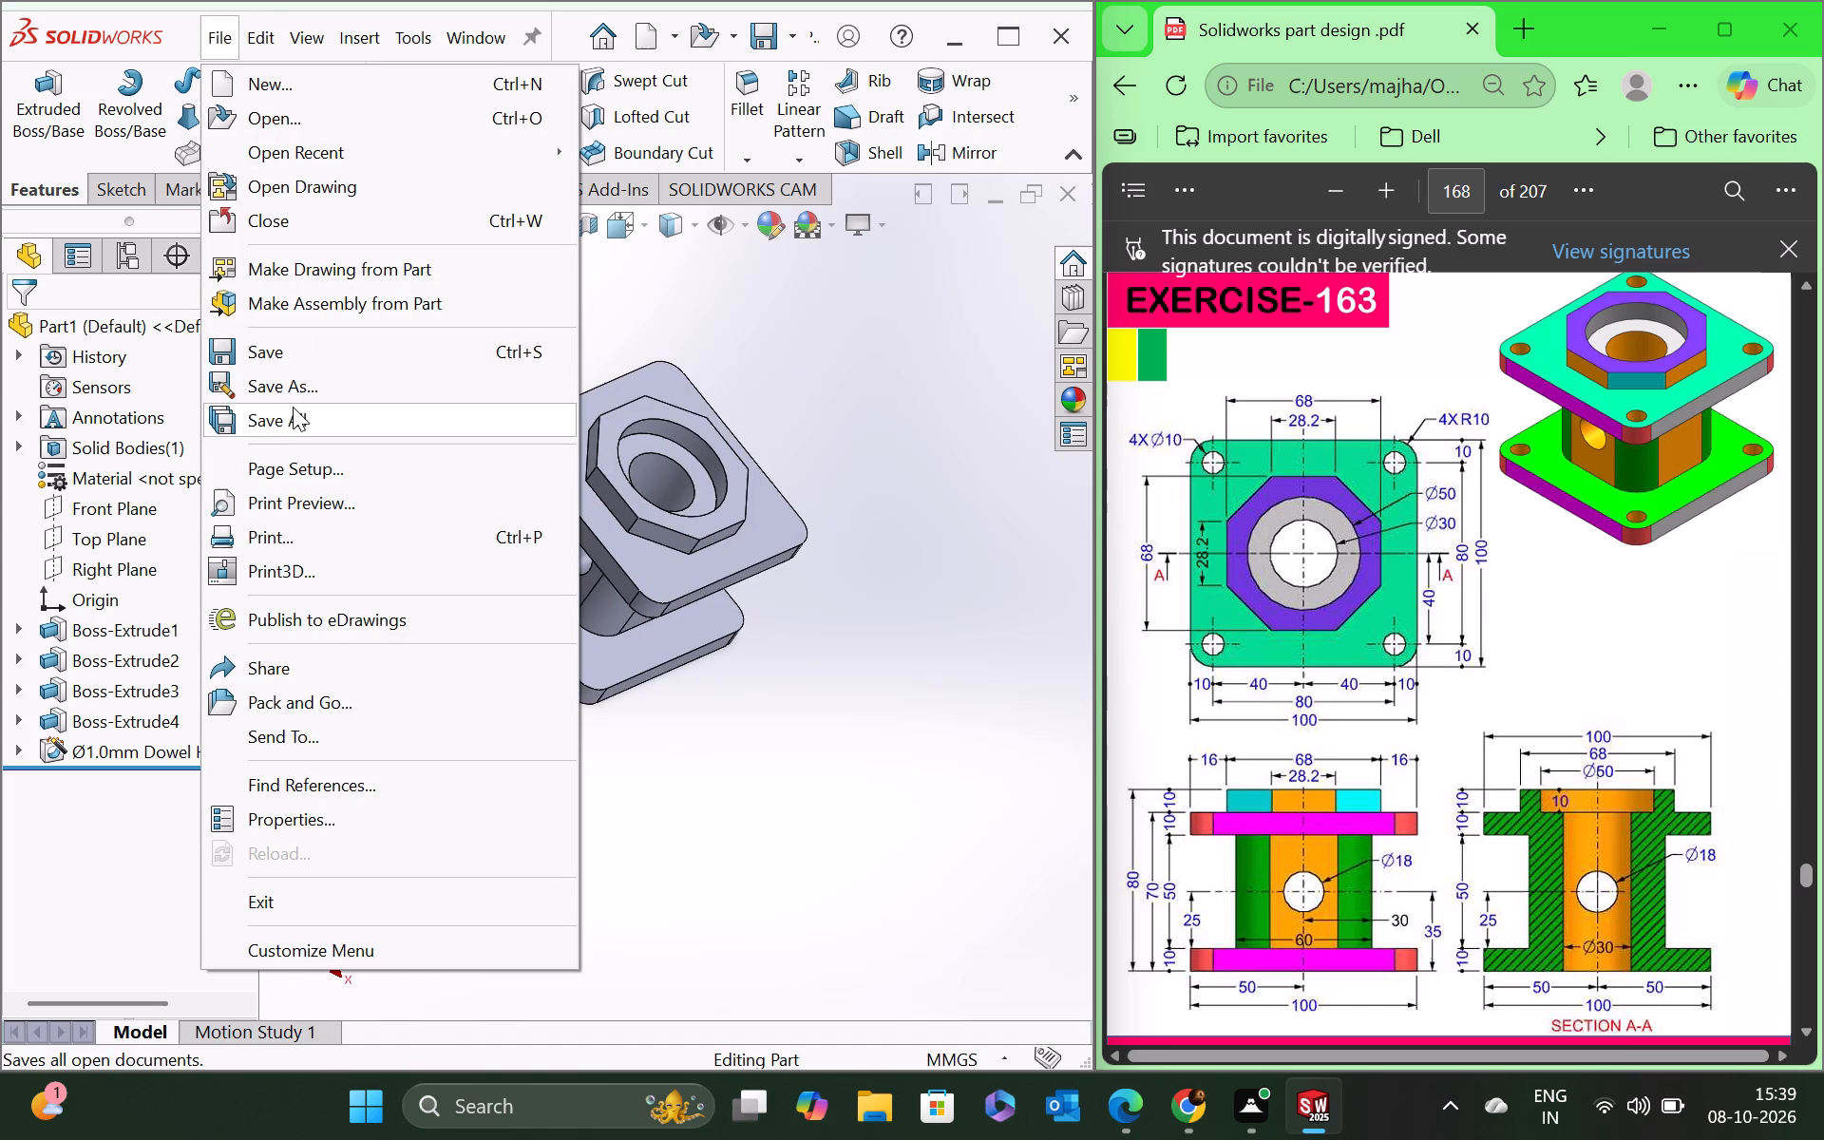
click(294, 383)
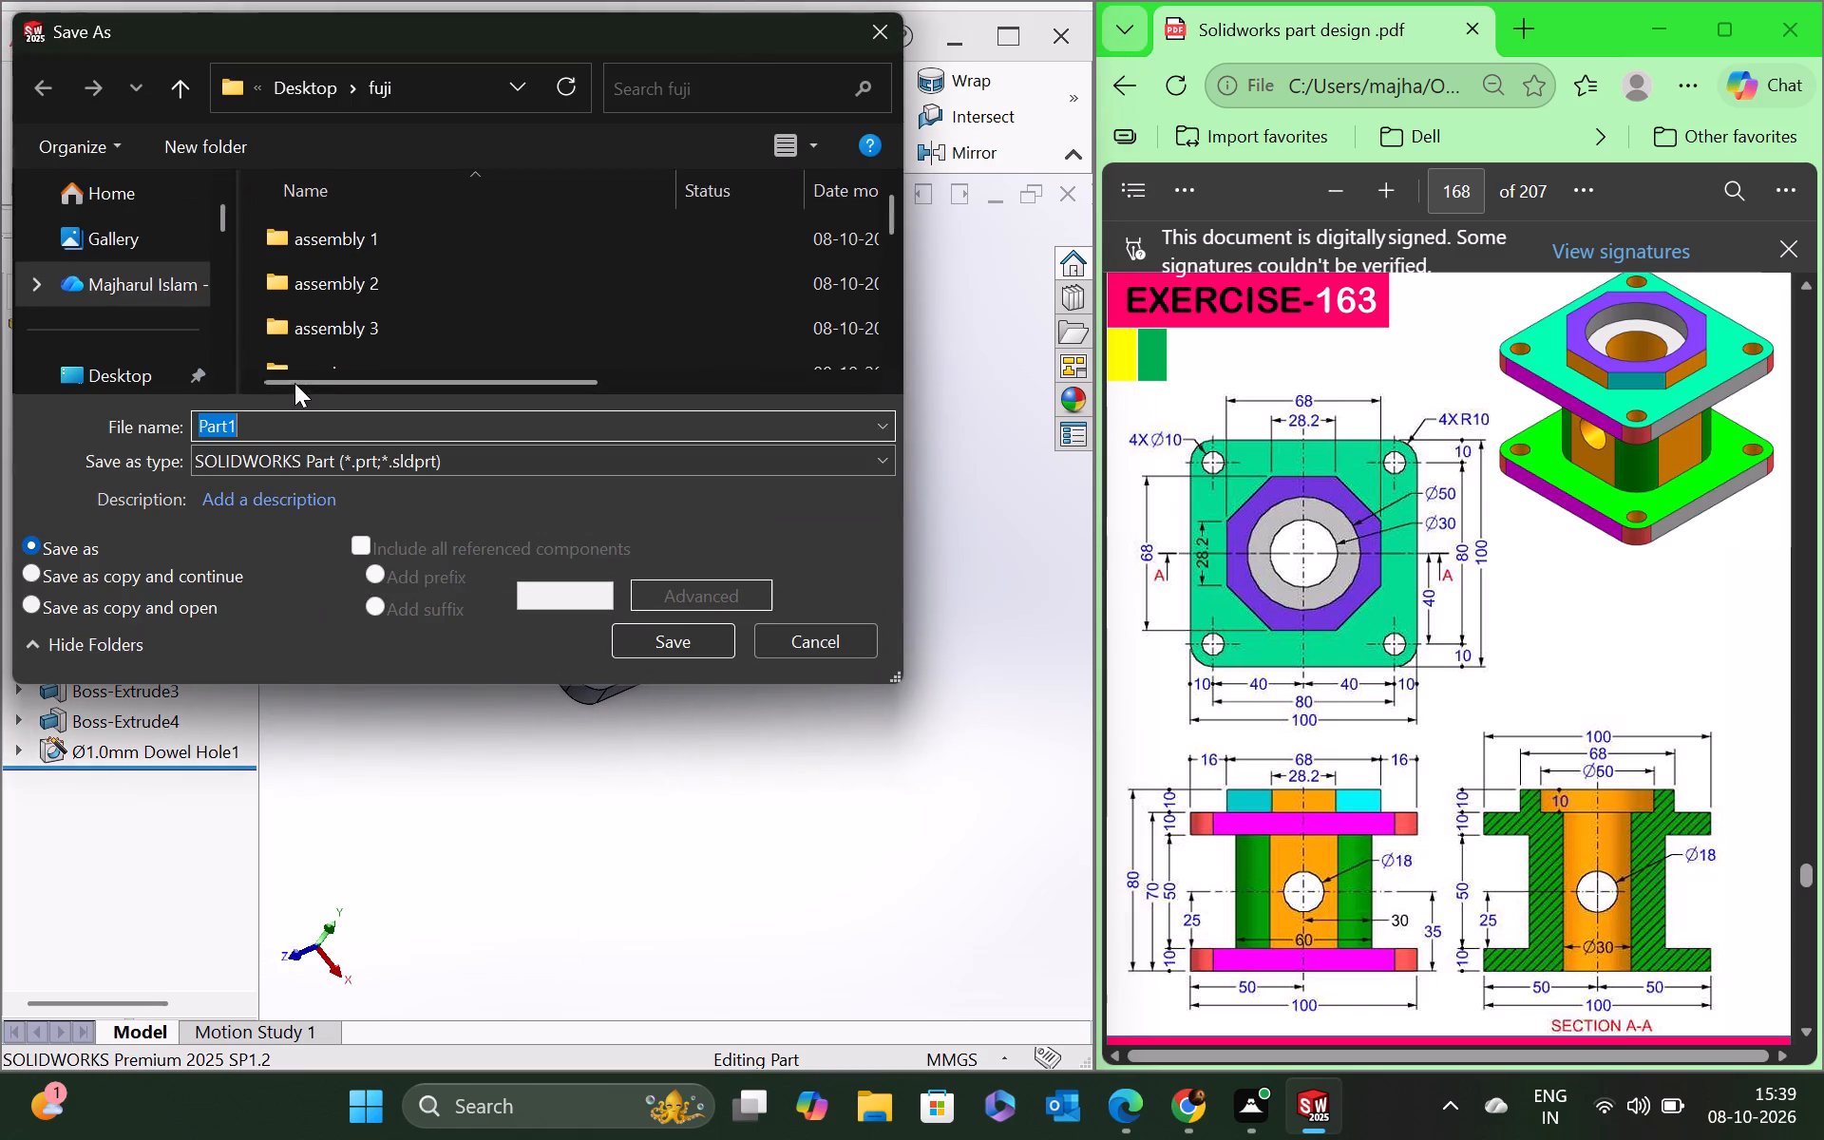
scroll(391, 295, down, 5)
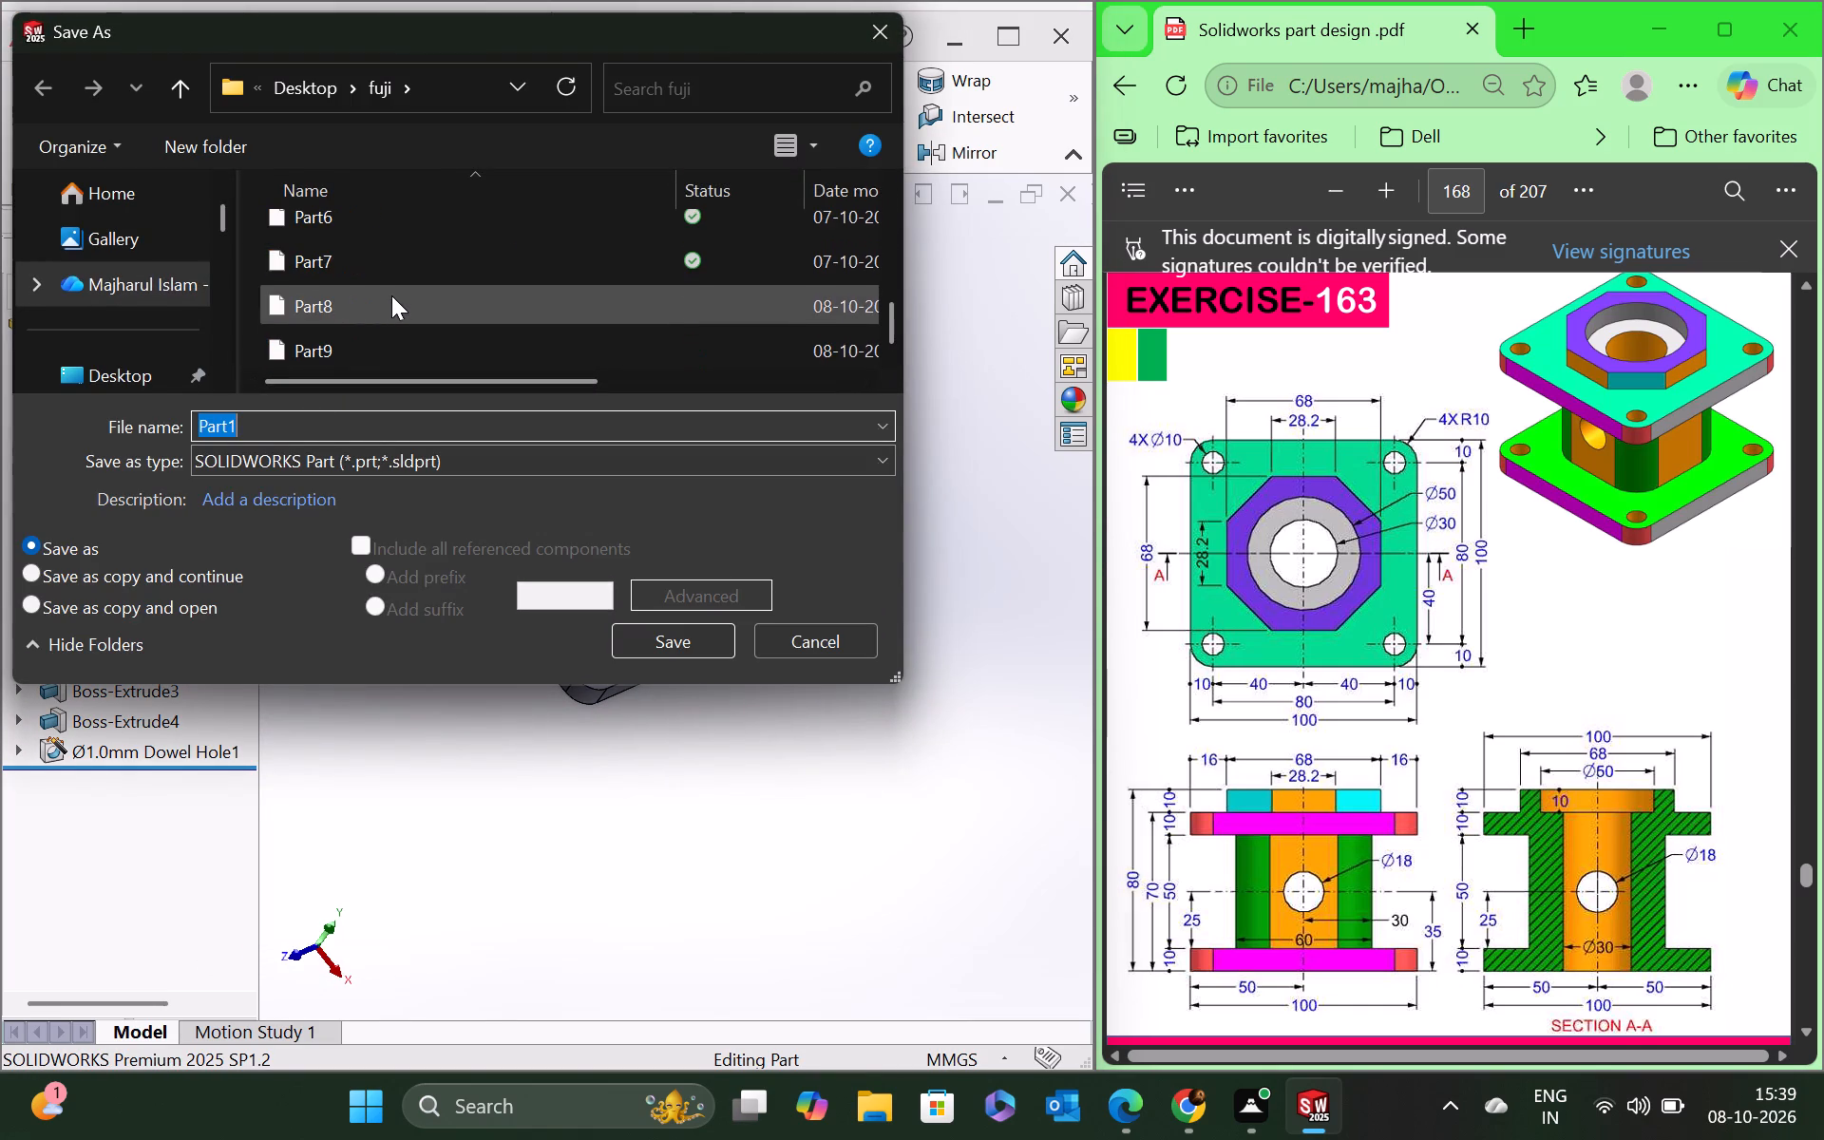
scroll(392, 295, down, 6)
click(345, 428)
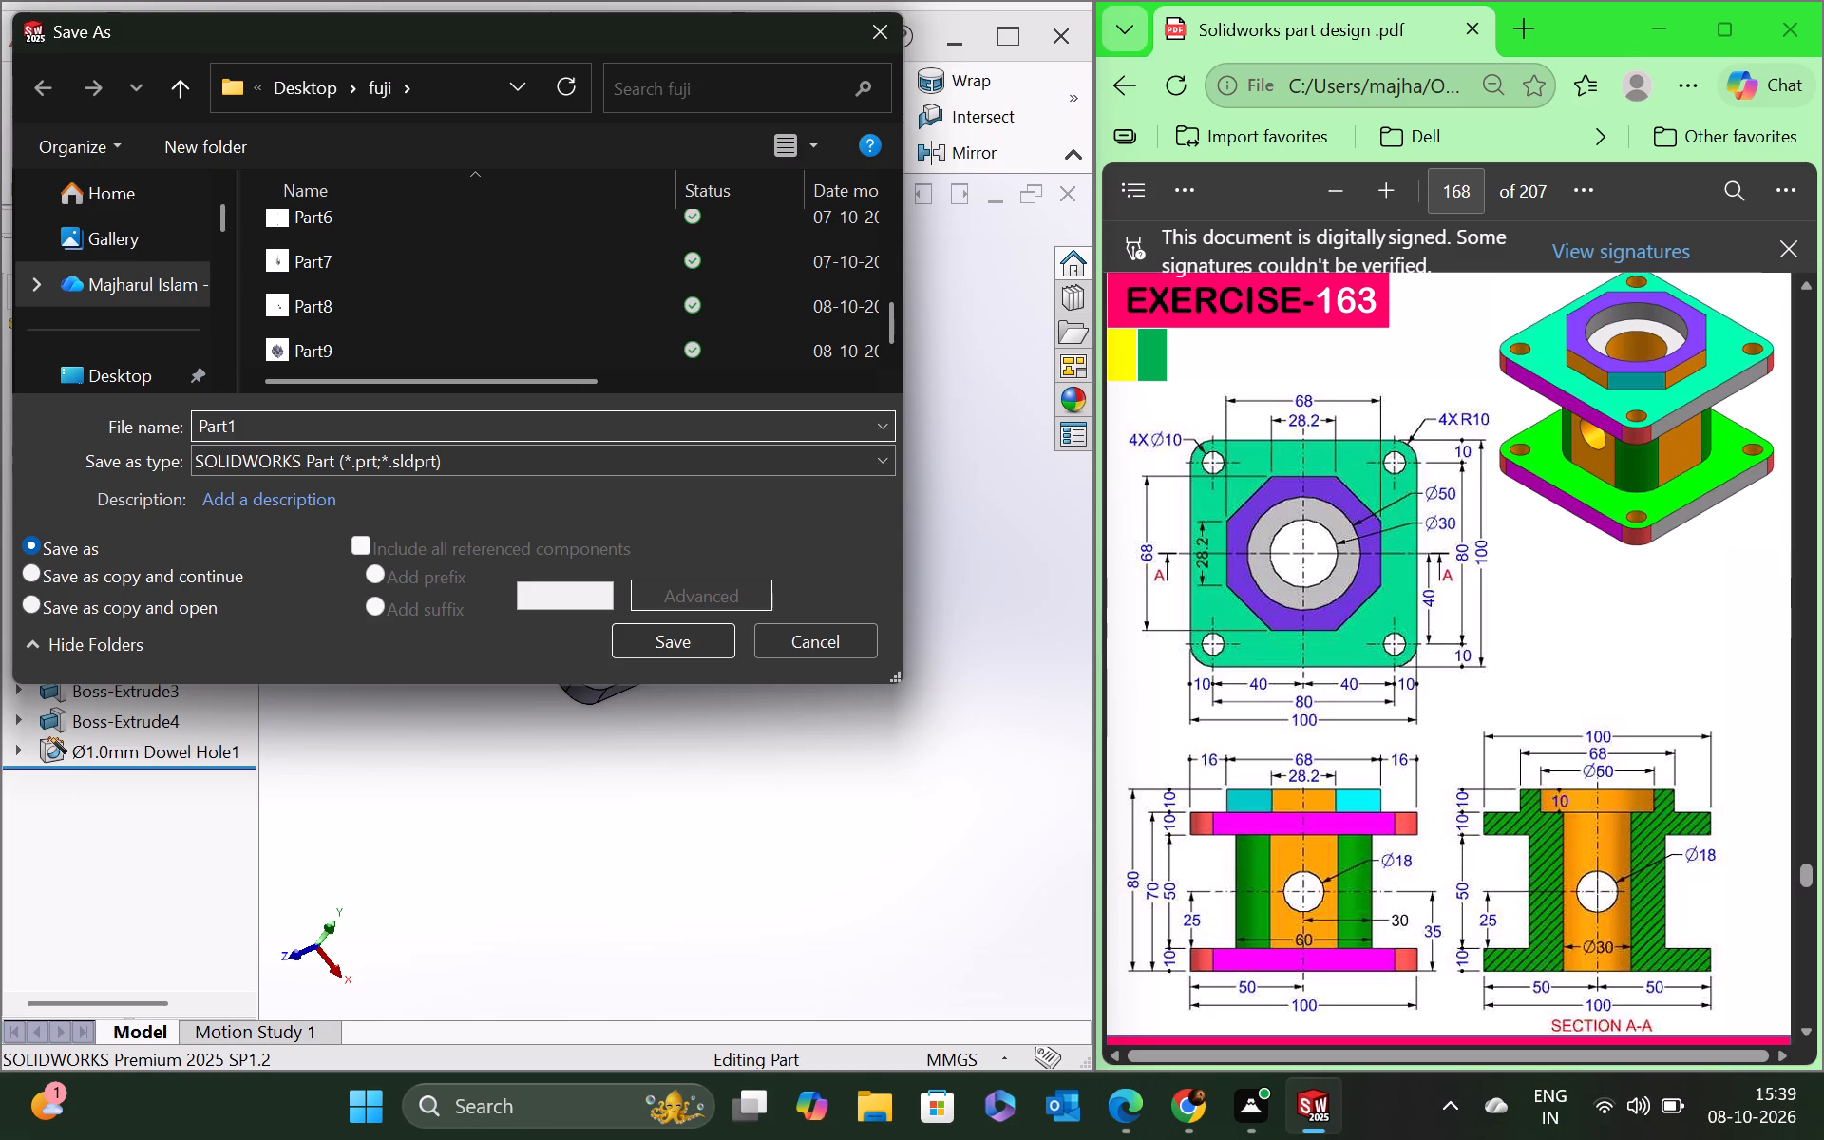
key(0)
key(Return)
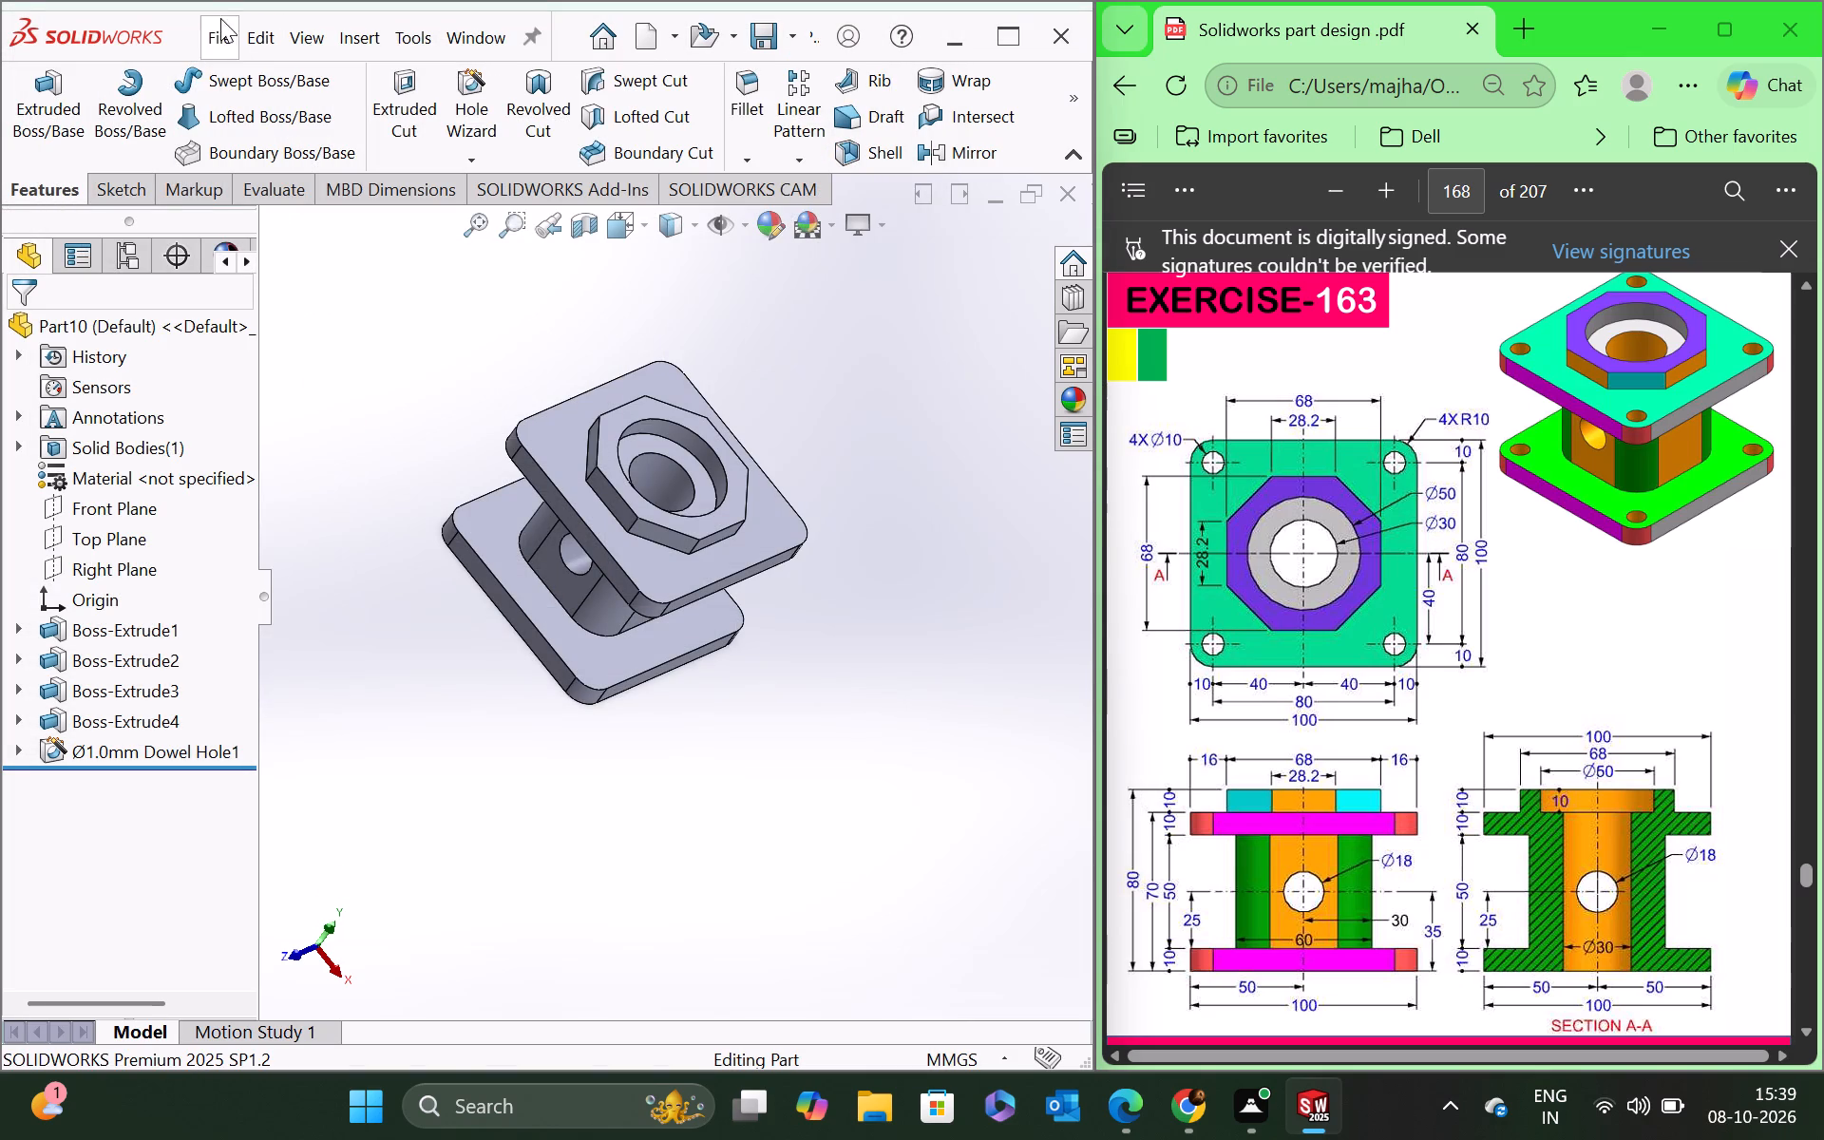
Save a copy of Part10 in Adobe Portable Document Format (*.pdf) in the fuji folder.
click(218, 40)
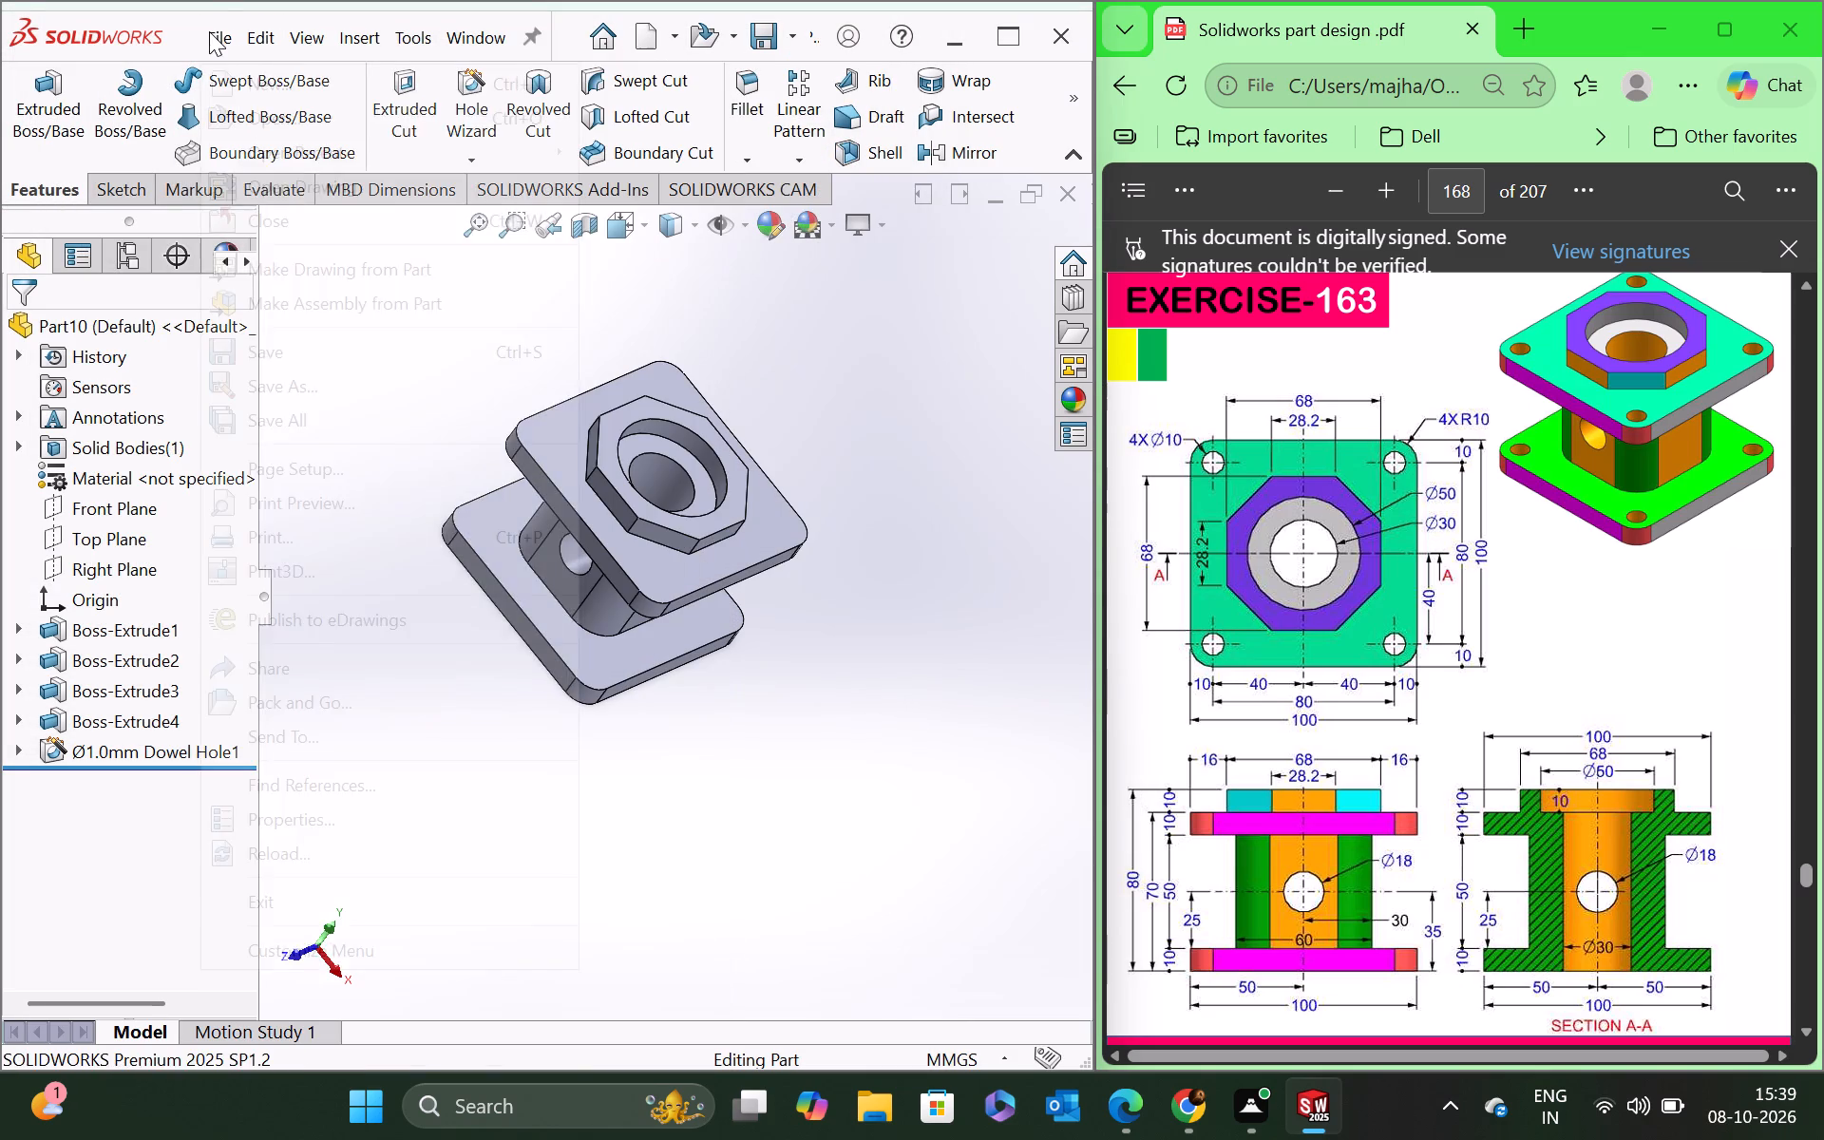
click(290, 386)
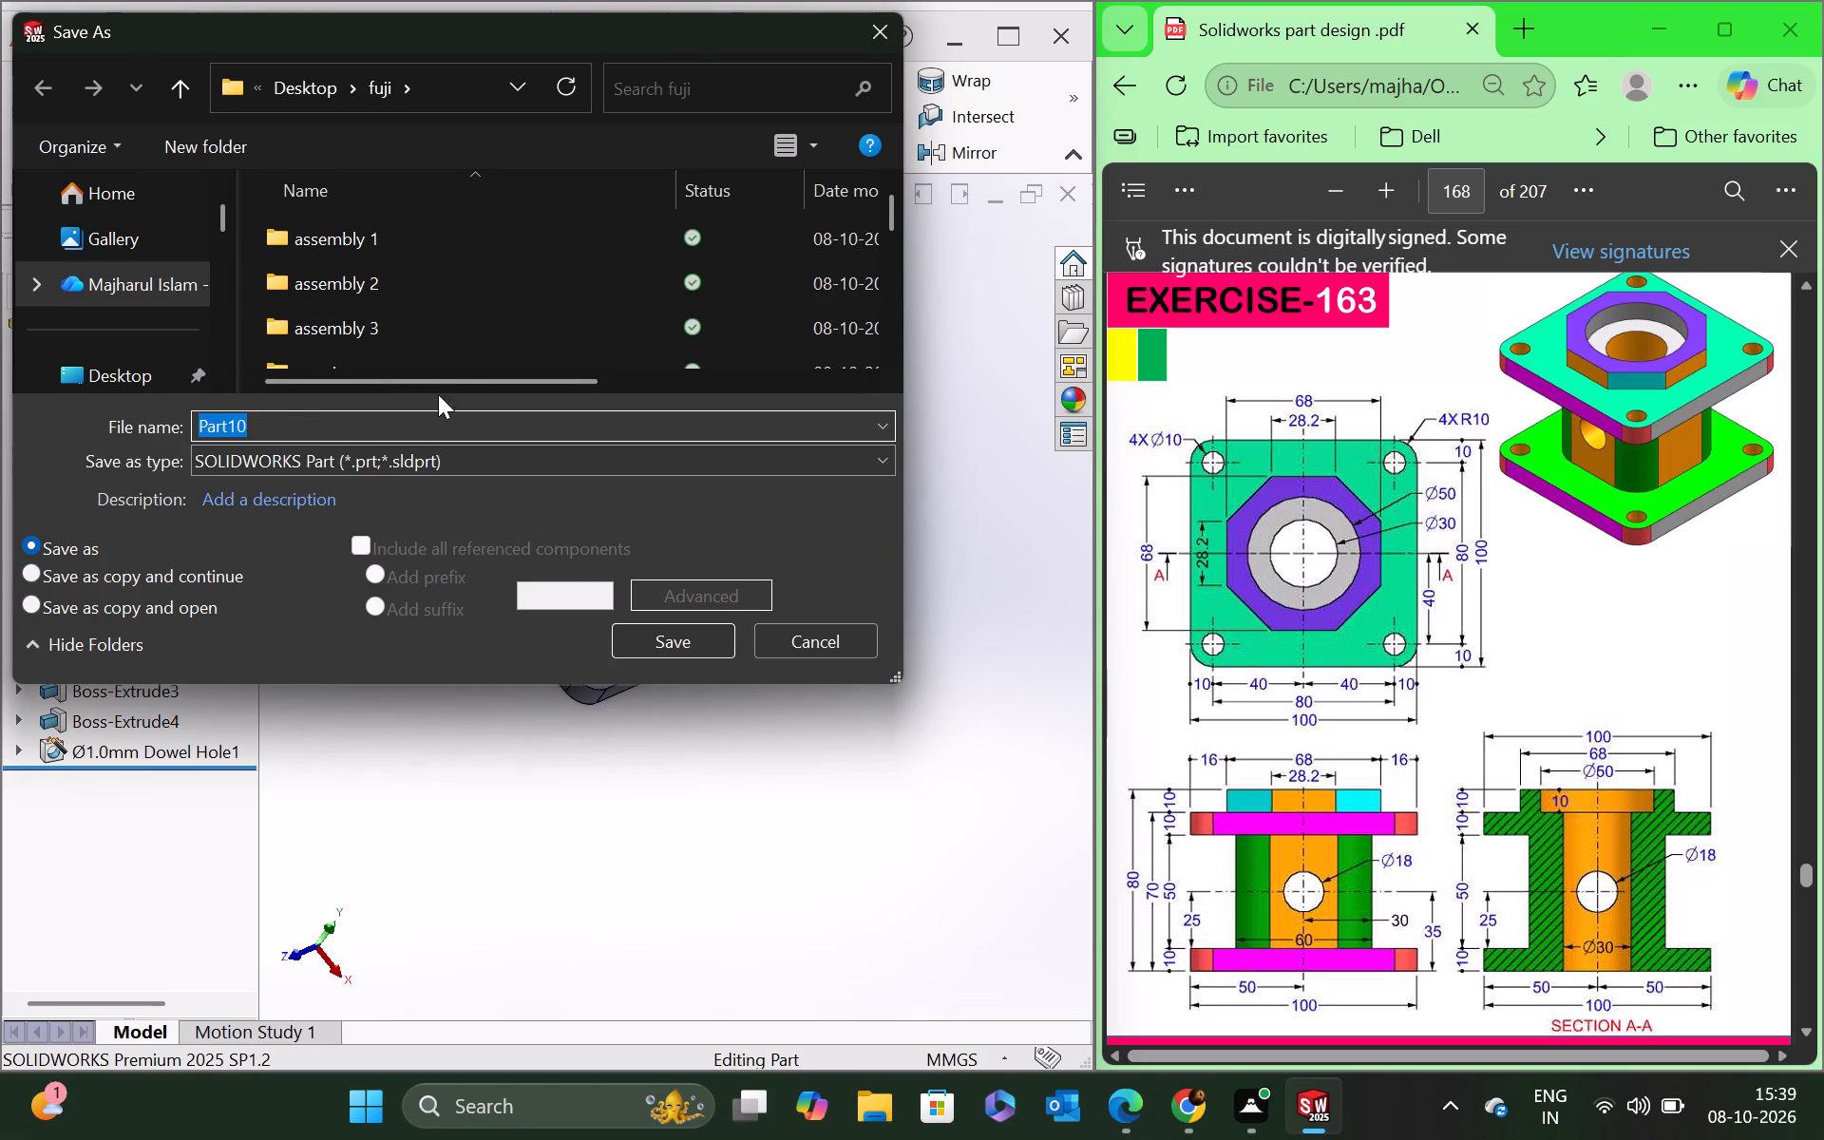
click(434, 463)
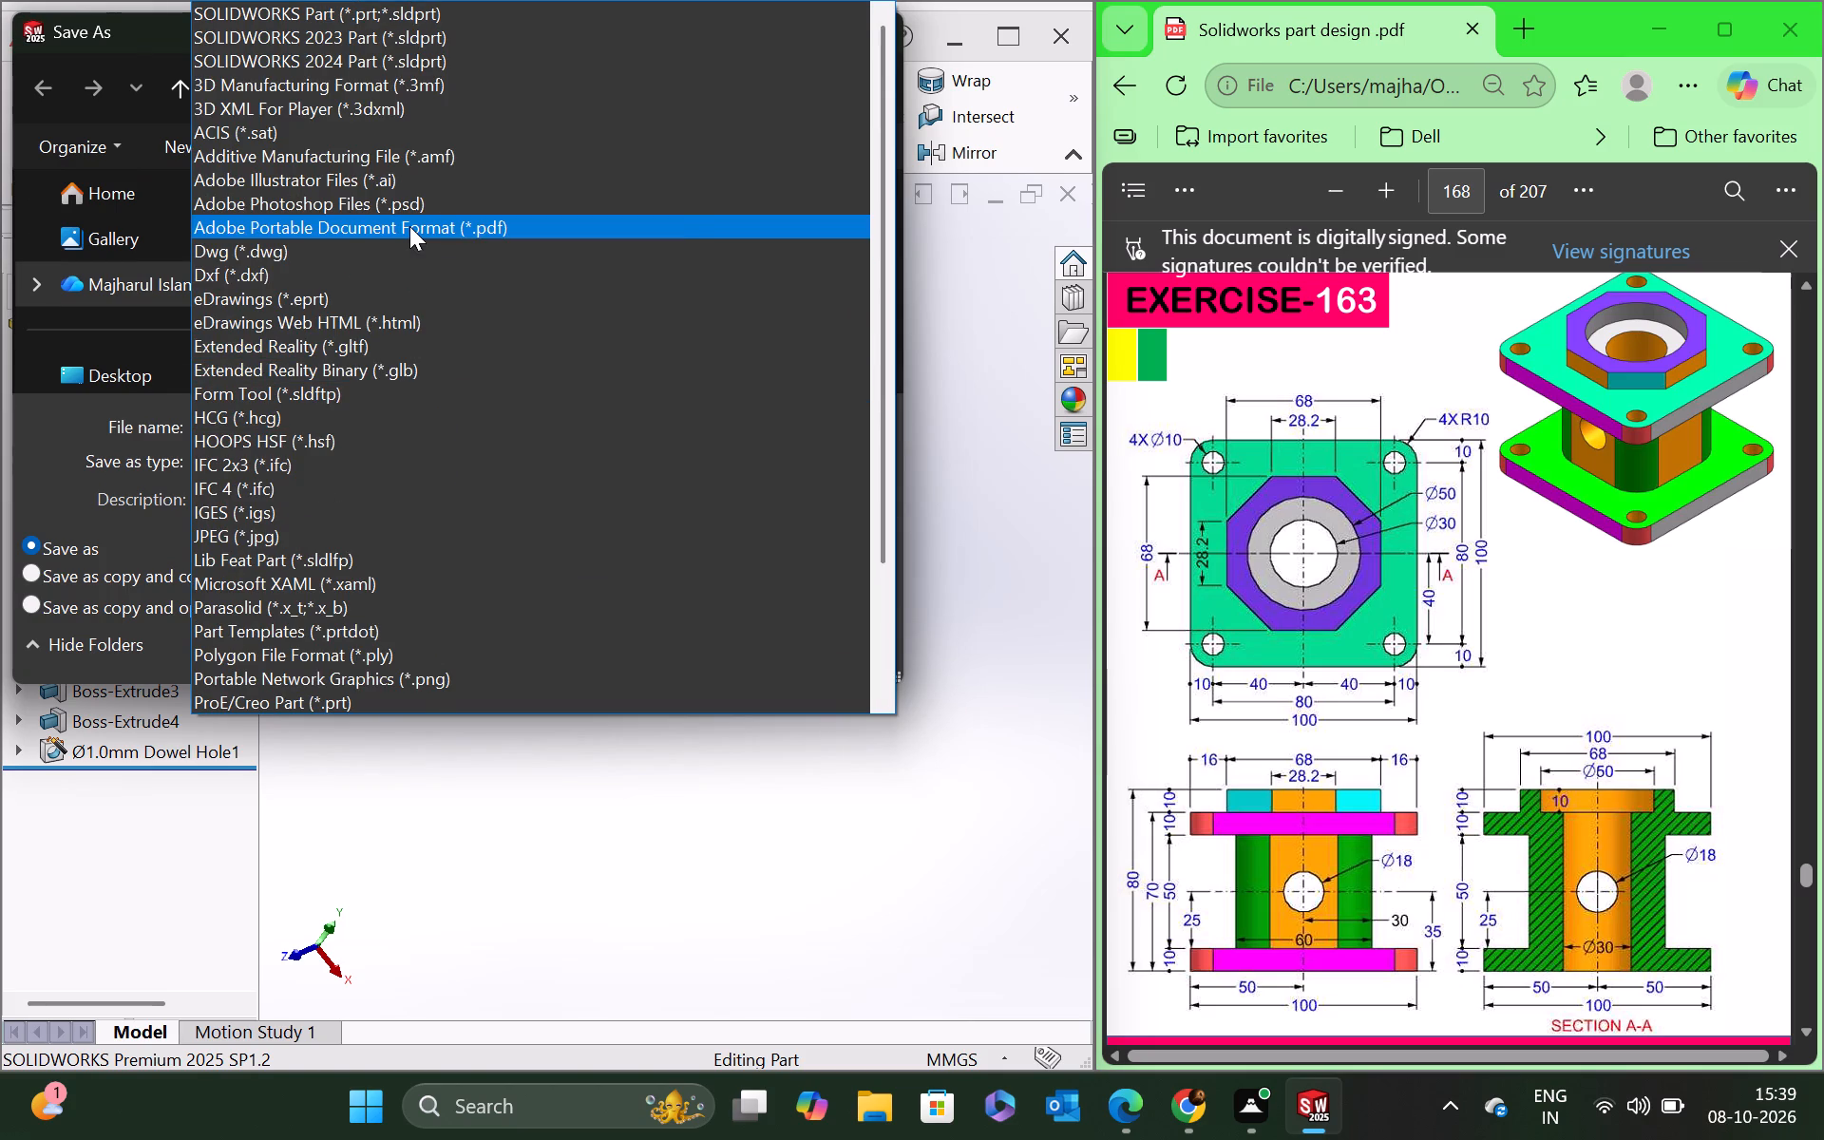
click(409, 226)
click(643, 711)
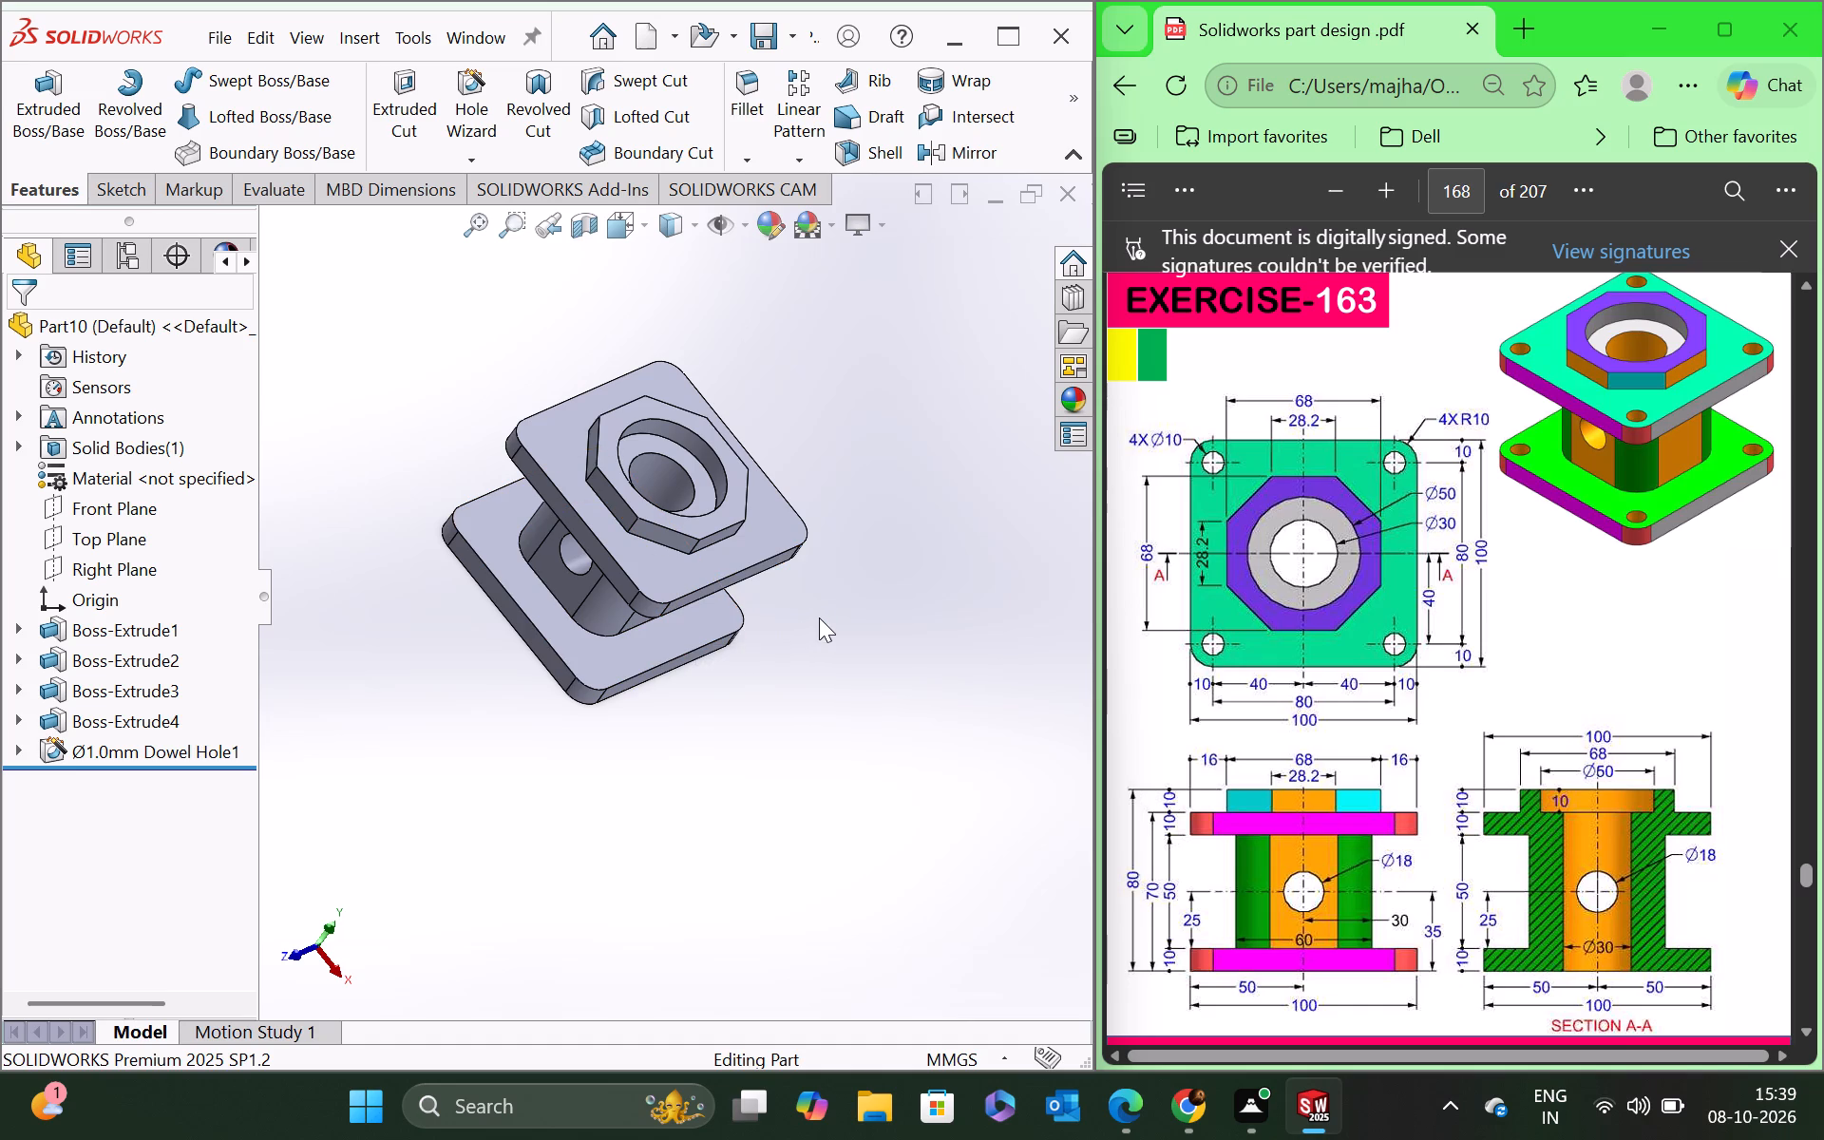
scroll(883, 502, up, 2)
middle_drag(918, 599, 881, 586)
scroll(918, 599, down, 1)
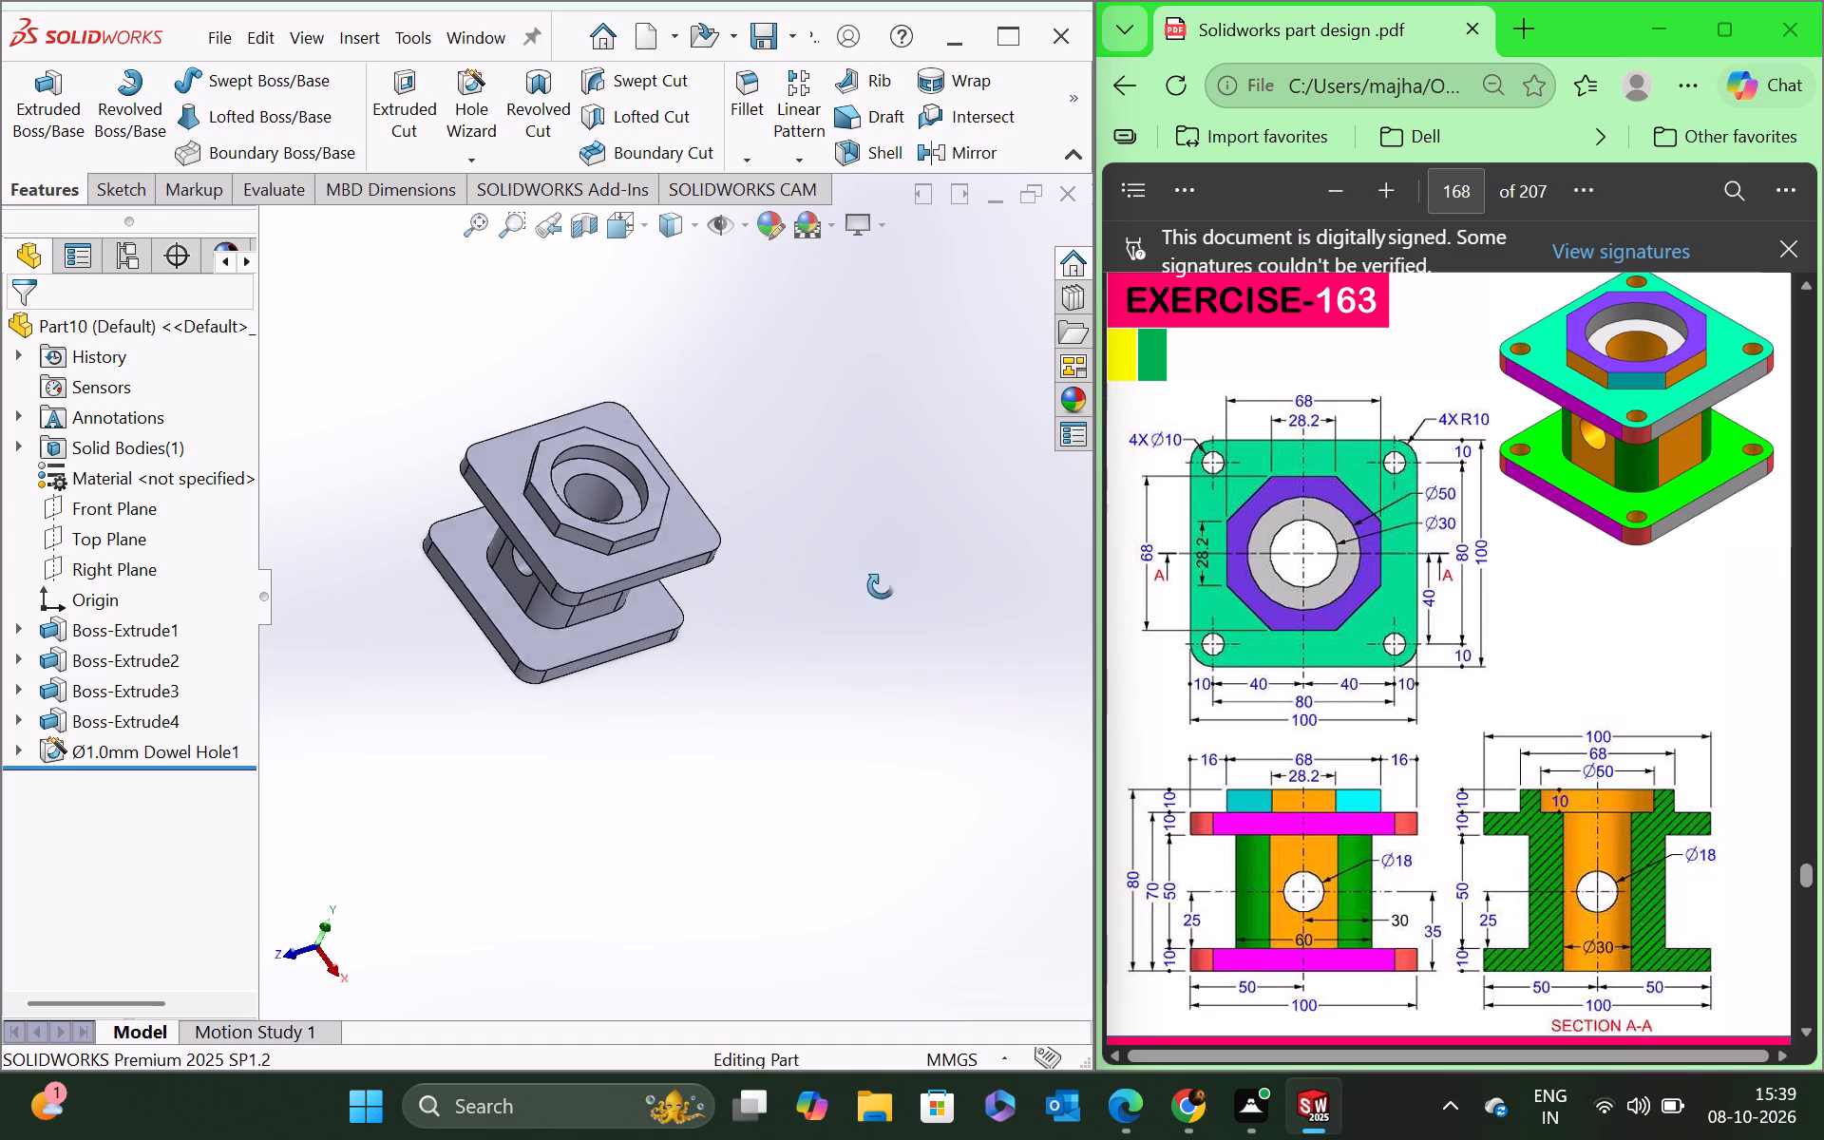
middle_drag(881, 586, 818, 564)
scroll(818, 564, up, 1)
Minimize the SOLIDWORKS window to get back to the fuji recording window.
click(916, 47)
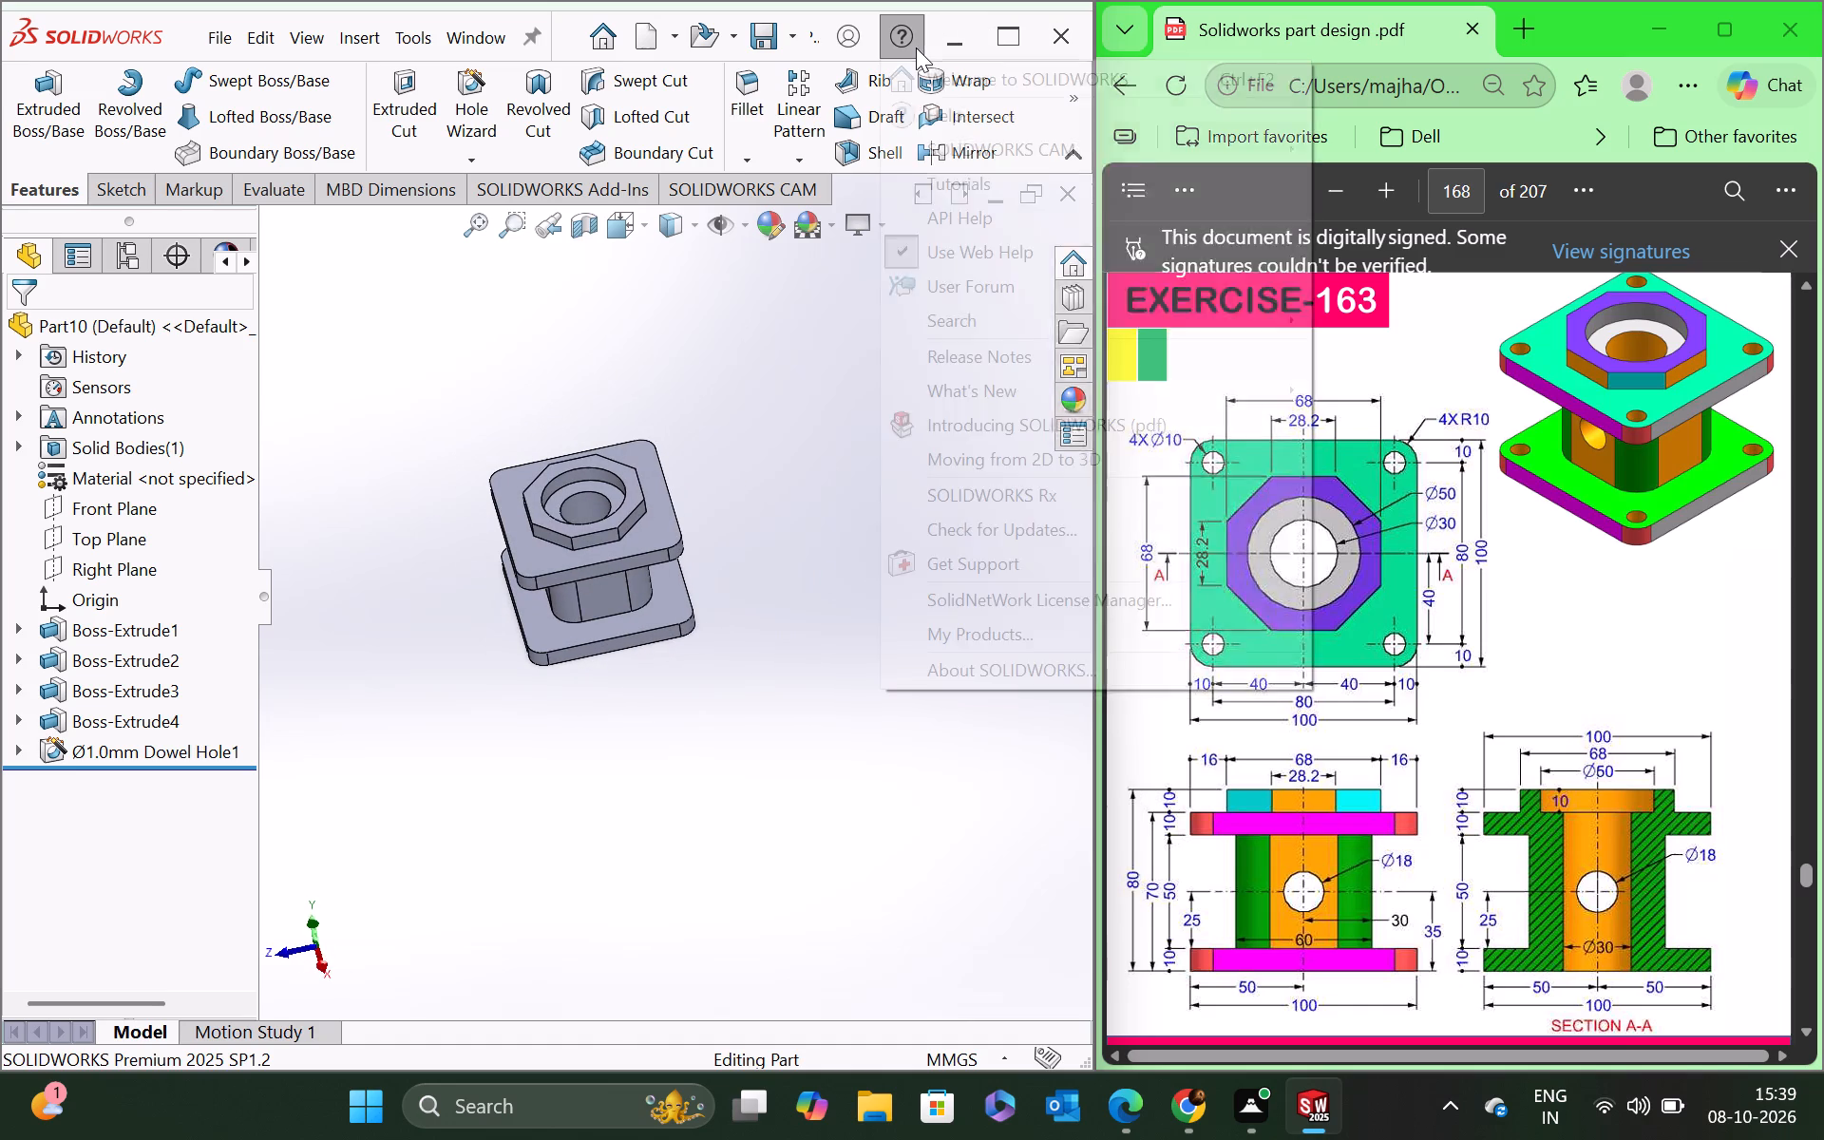
click(954, 31)
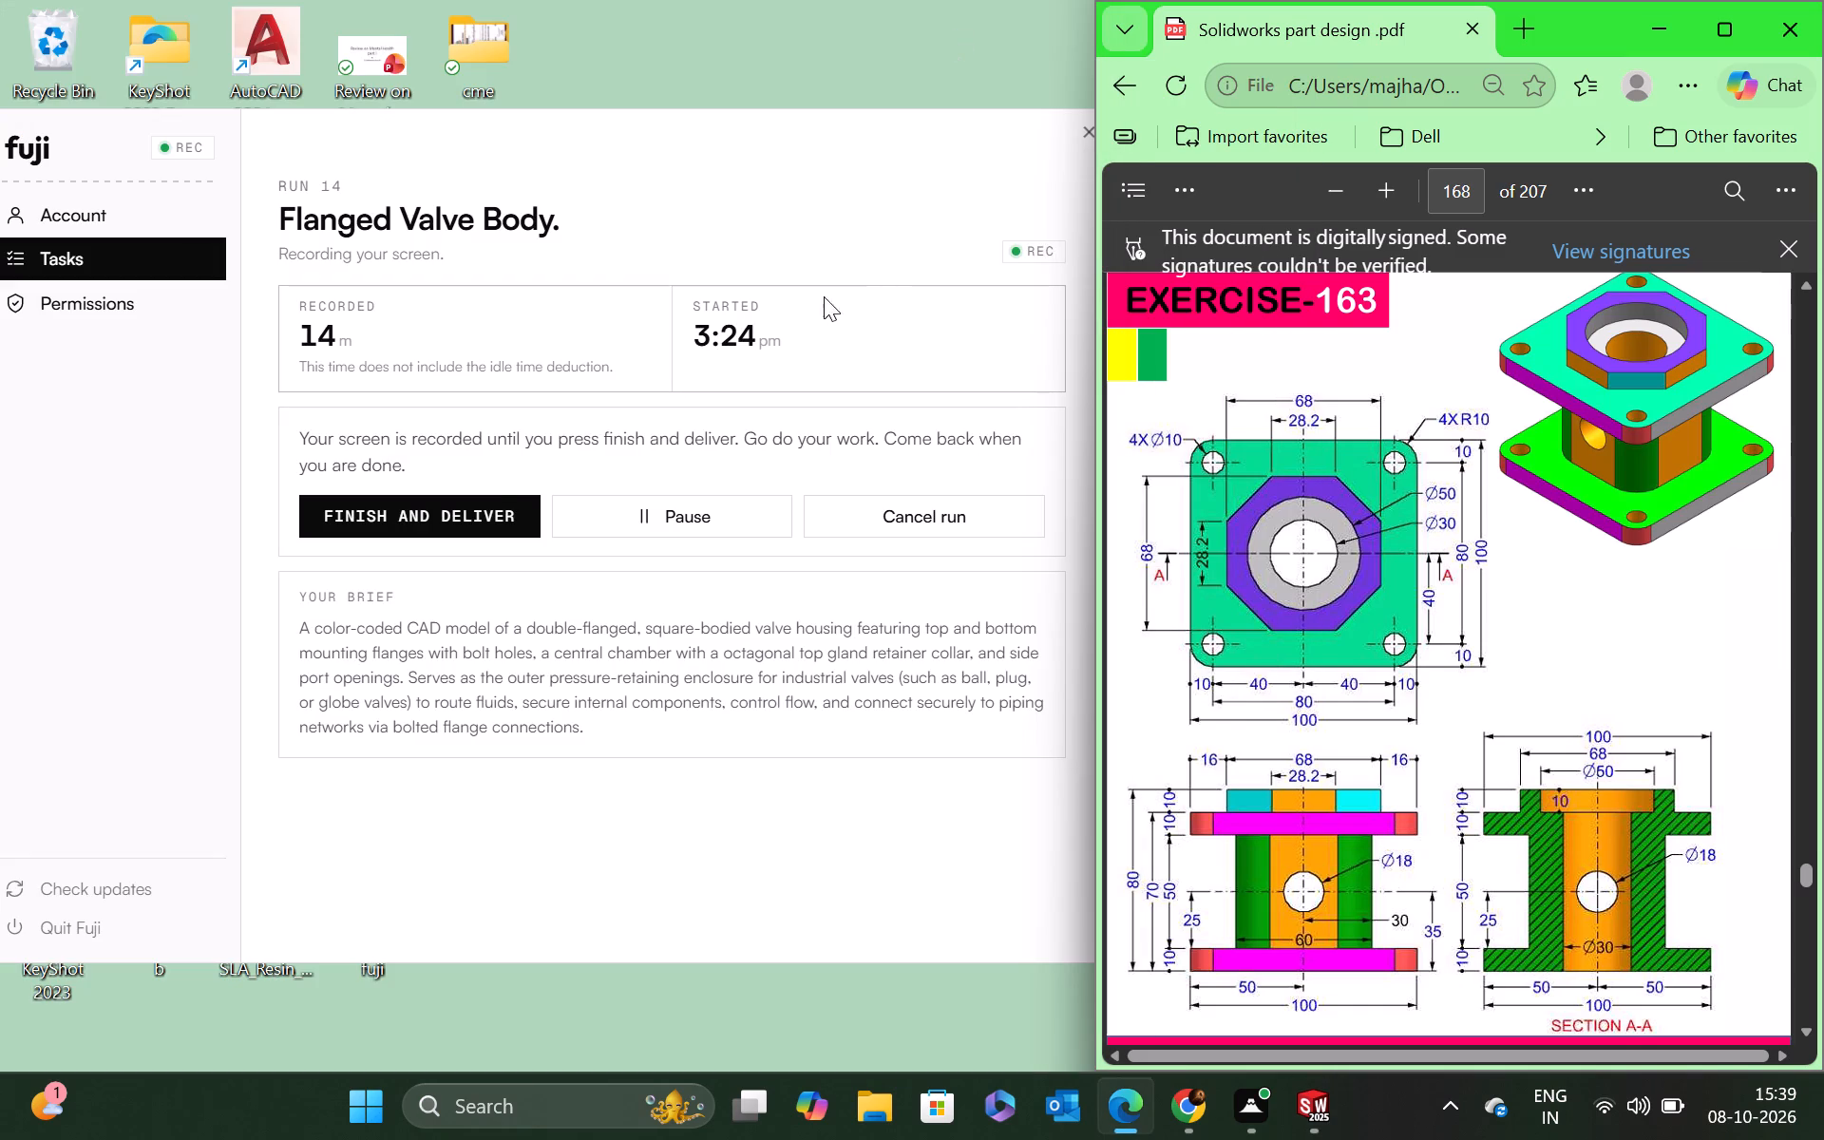